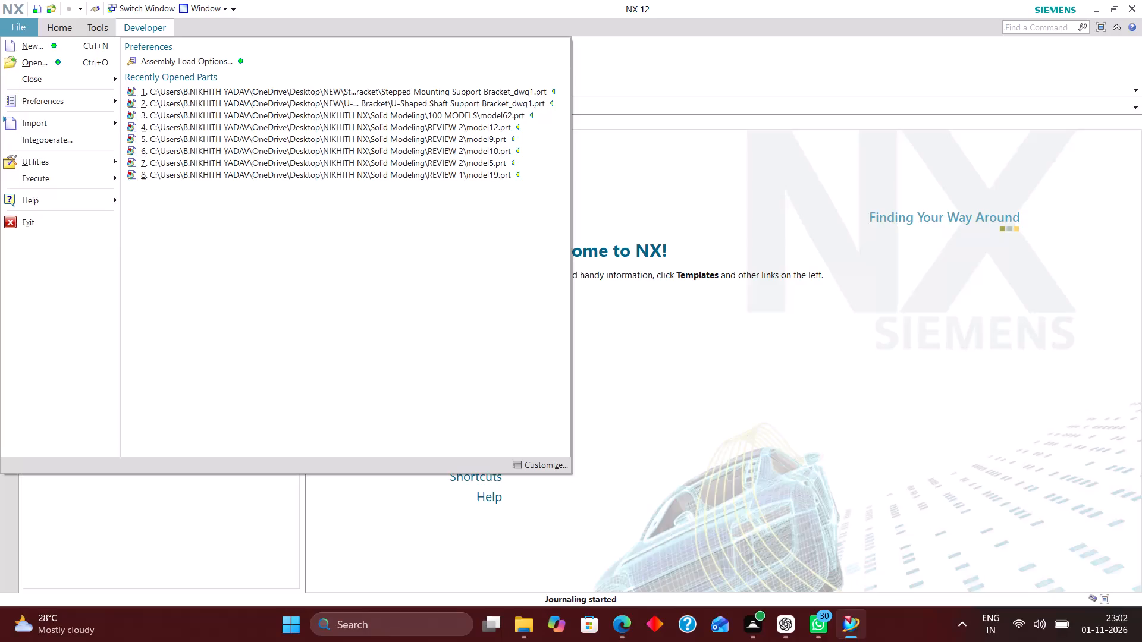
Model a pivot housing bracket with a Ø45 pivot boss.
Create a new millimetre Model part named model1.prt in the Desktop's NEW\Pivot Housing Bracket folder.
left_click(42, 46)
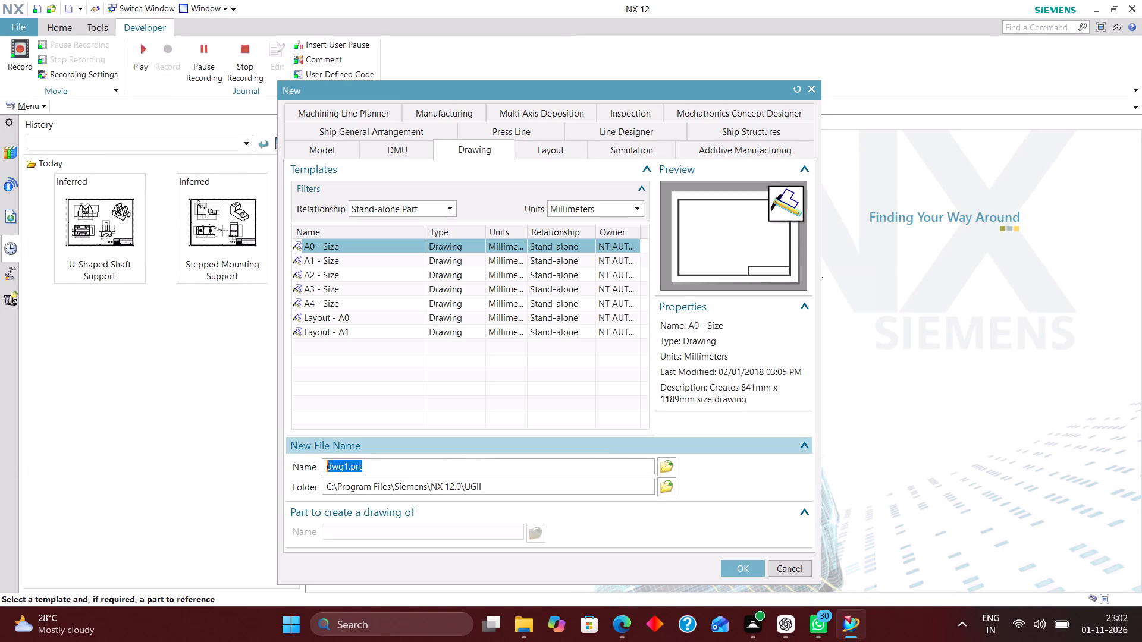
left_click(335, 152)
left_click(667, 492)
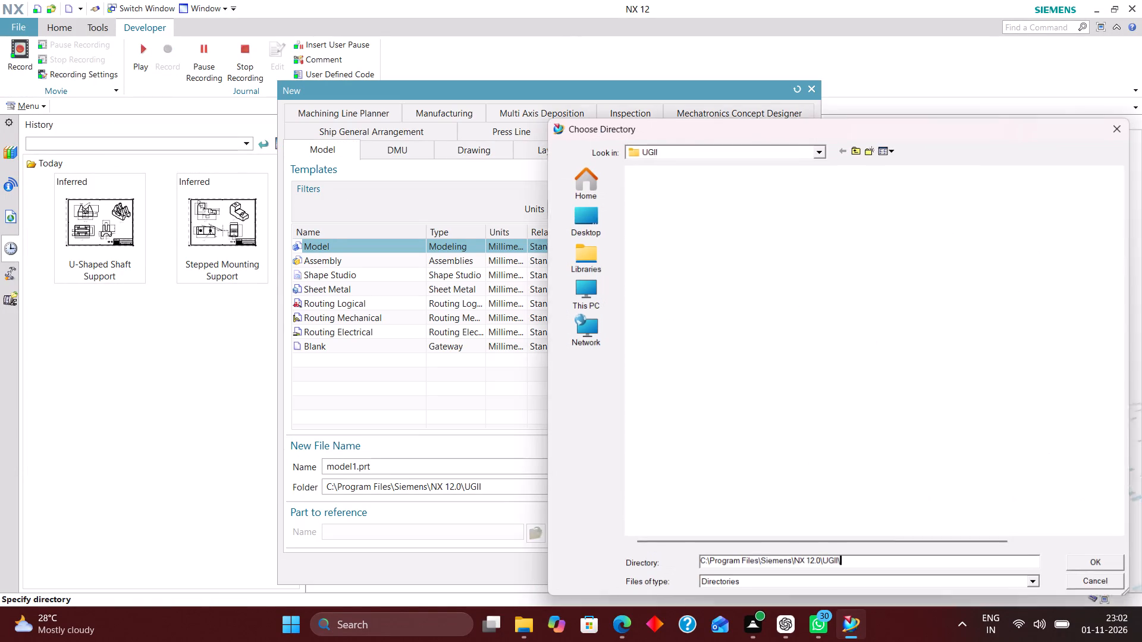
left_click(588, 222)
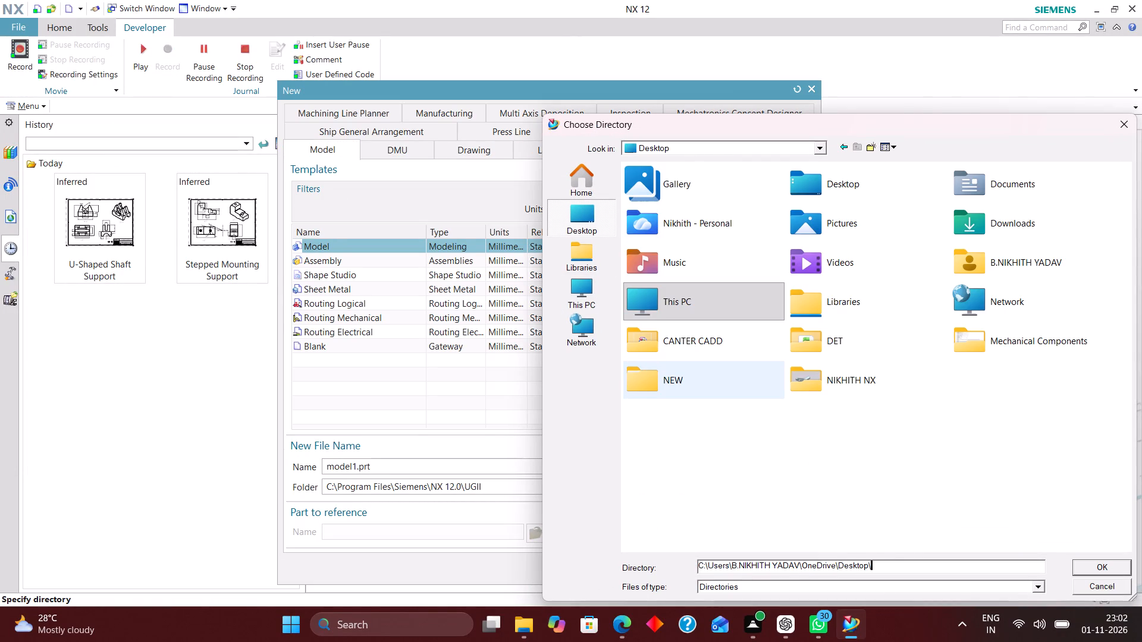
double_click(697, 385)
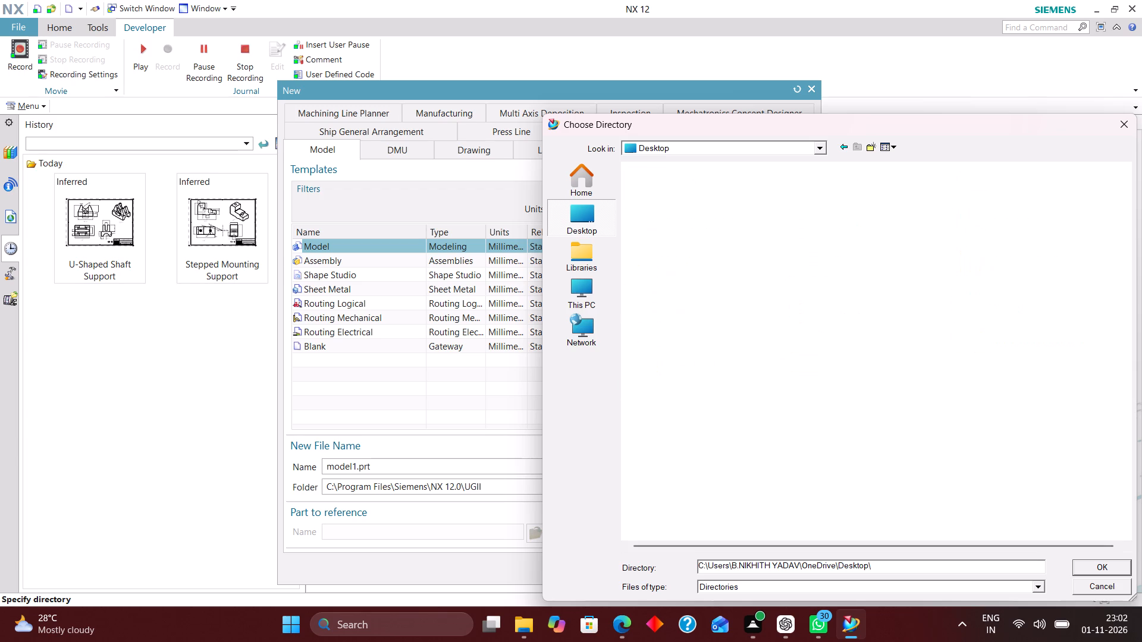
double_click(704, 184)
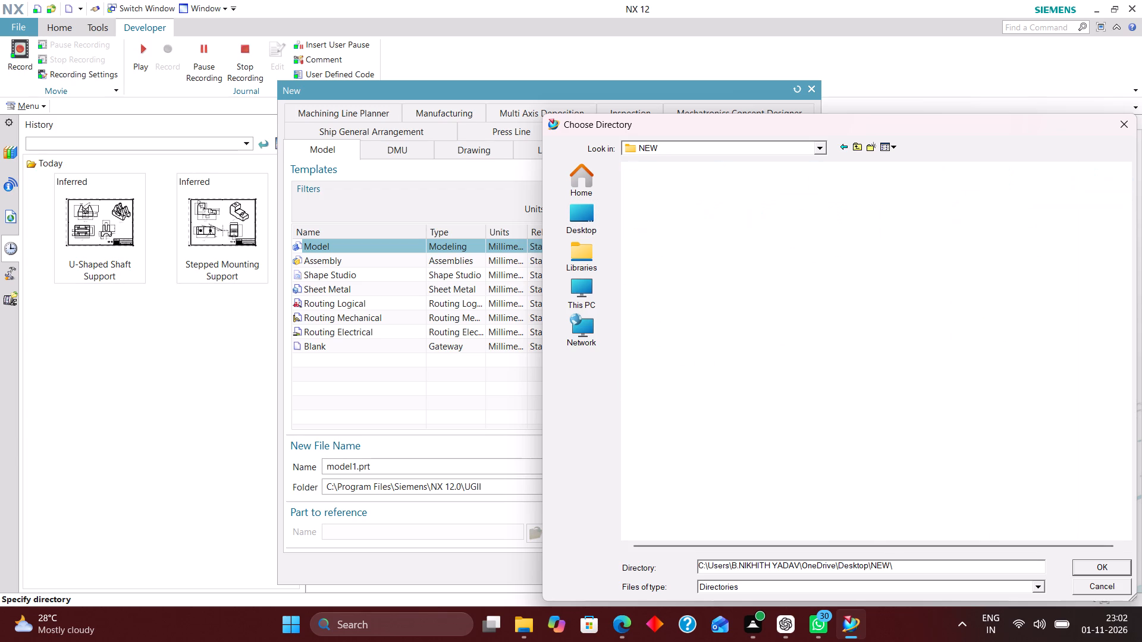
left_click(1102, 569)
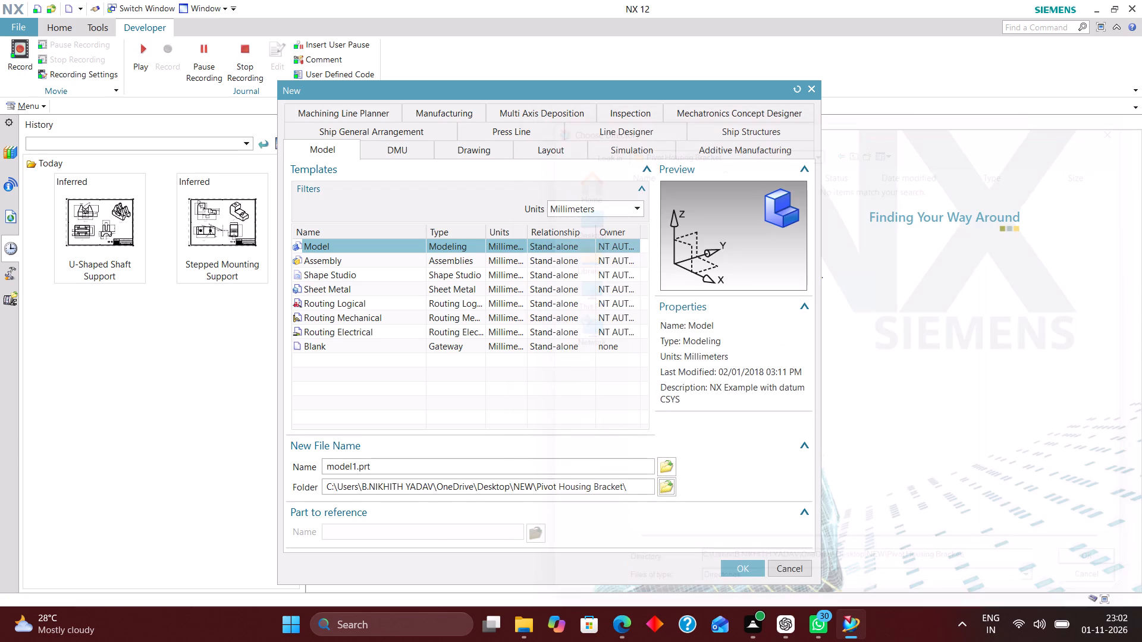
left_click(737, 571)
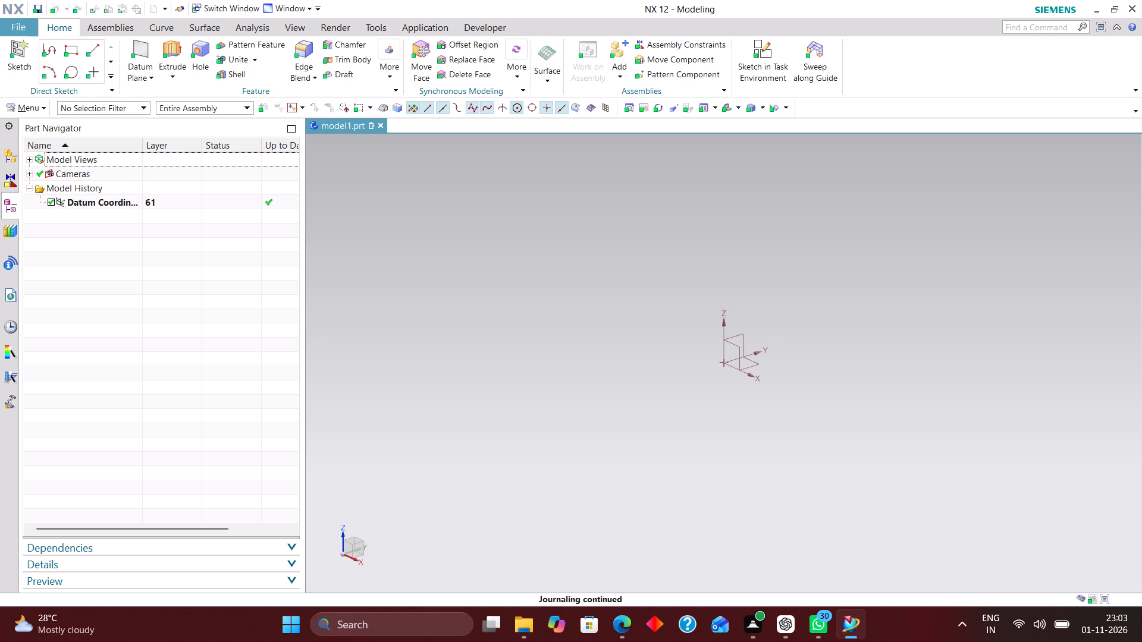
Set the sketch preferences to turn off Display Constraint Symbols and Continuous Auto Dimensioning, with dimension labels showing Value.
left_click(42, 105)
left_click(55, 248)
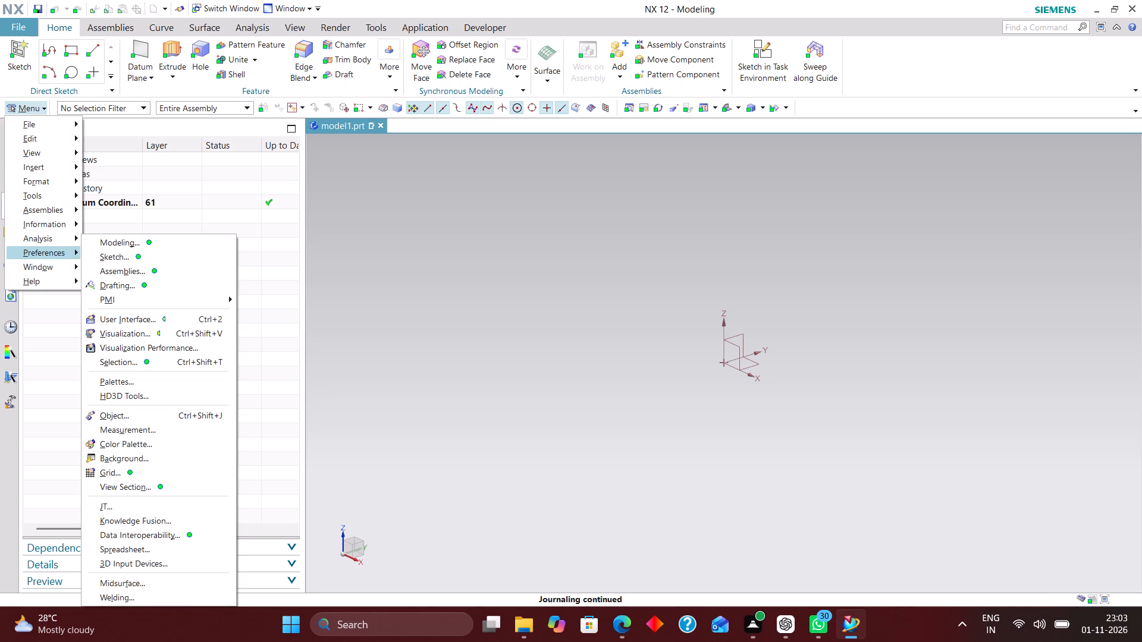
left_click(118, 257)
left_click(217, 150)
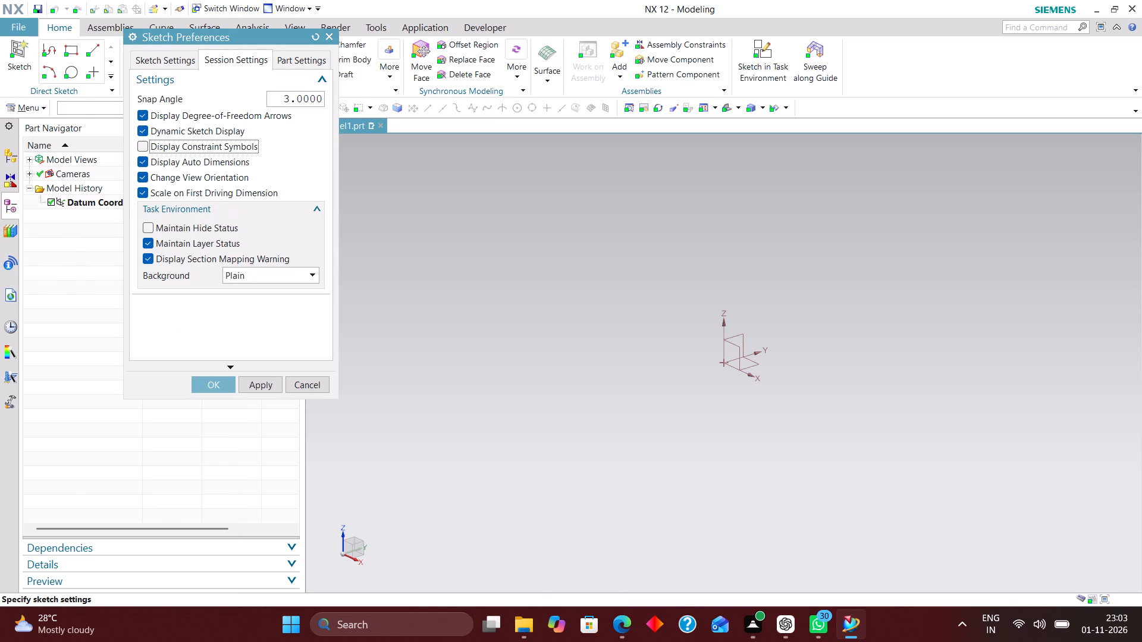
left_click(149, 61)
left_click(285, 102)
left_click(287, 144)
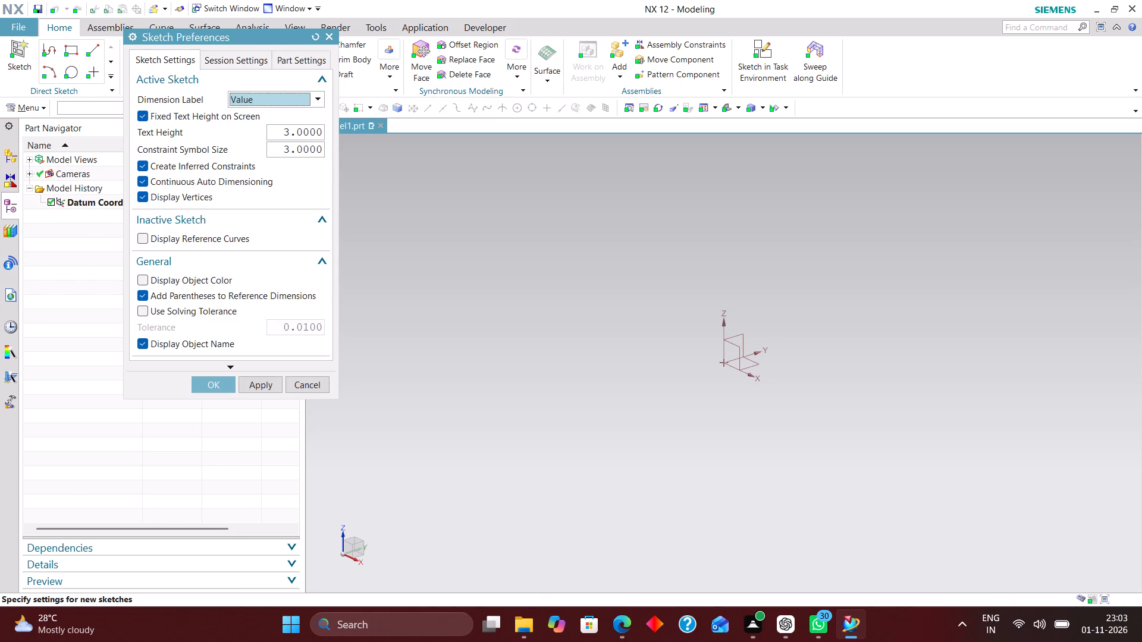
left_click(228, 178)
left_click(212, 389)
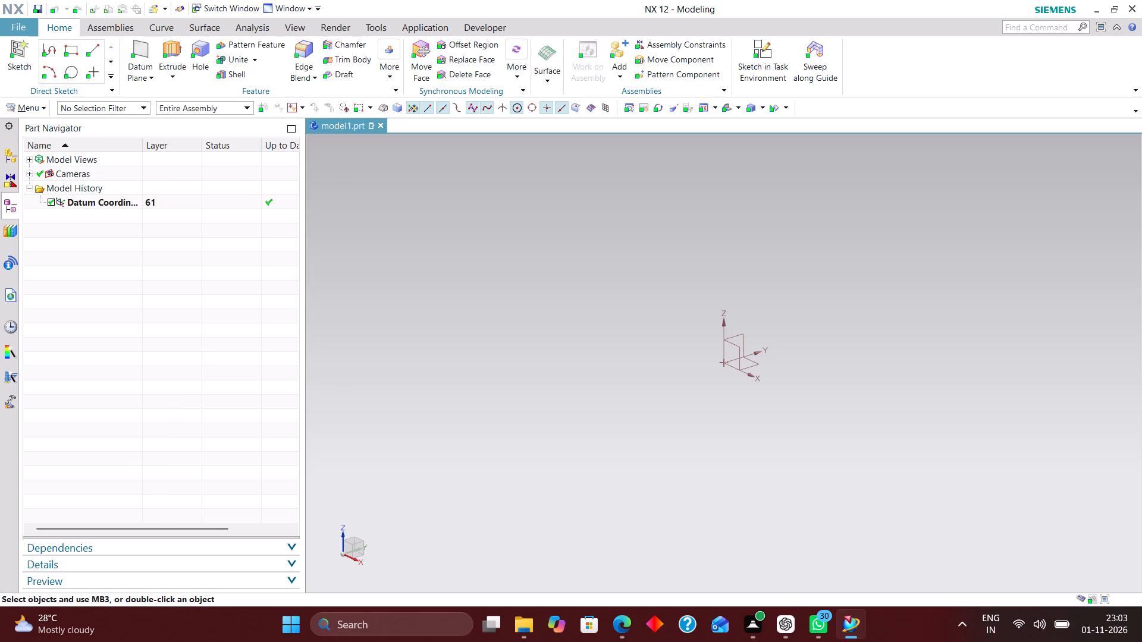
Check the Pivot Housing Bracket PDF in Edge, and in NX sketch a rectangle about 240 by 119 mm around the origin on the YZ plane.
left_click(619, 627)
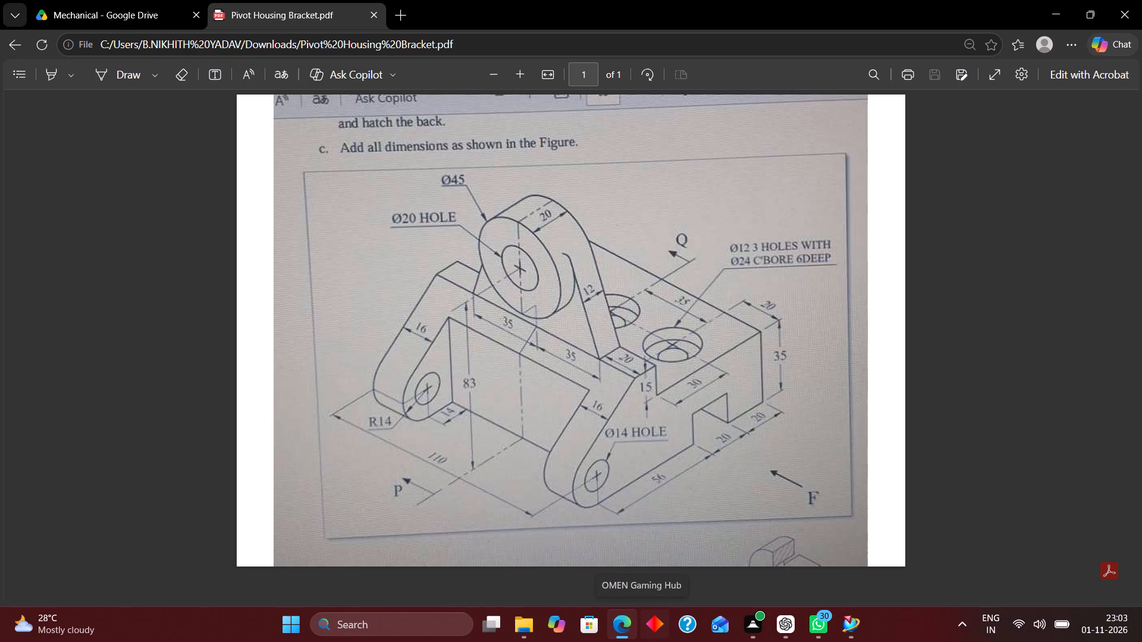
left_click(1119, 16)
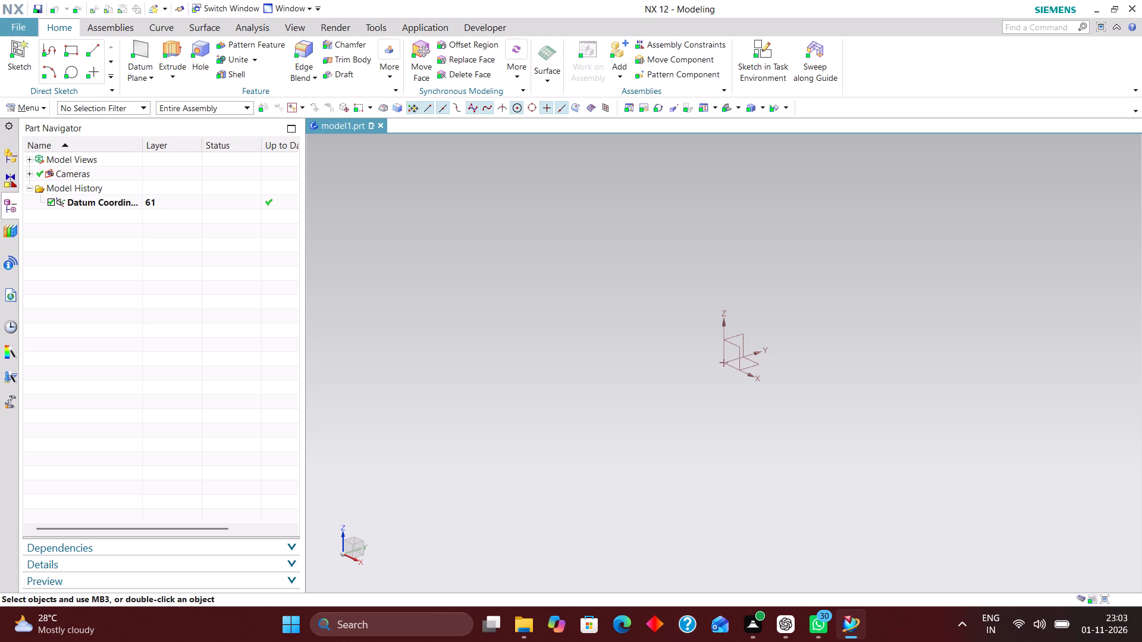
left_click(770, 55)
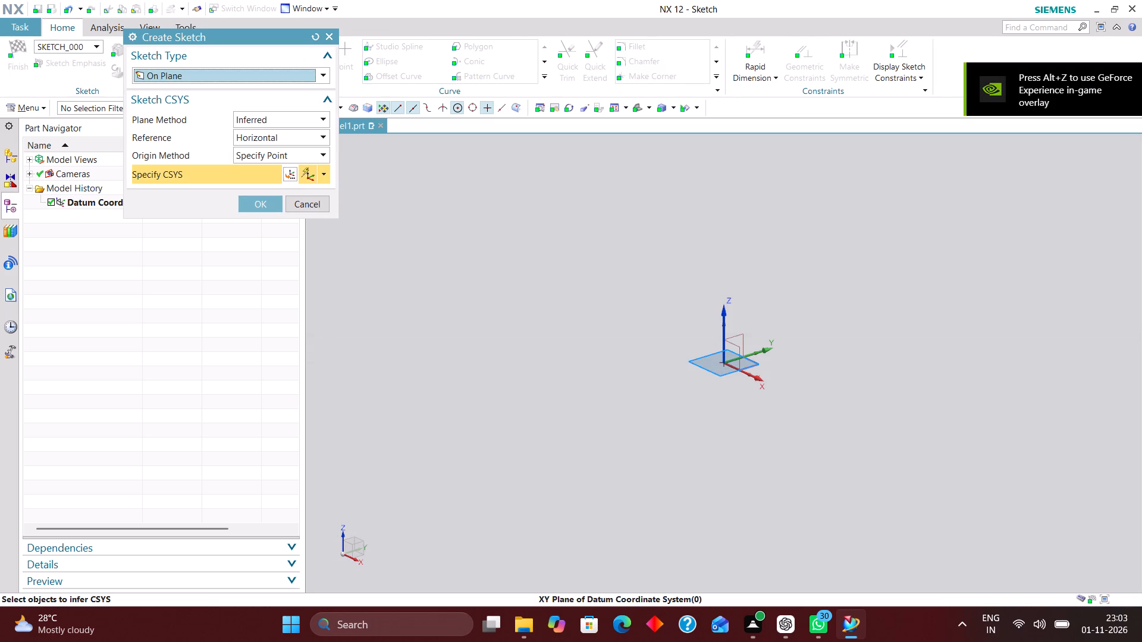
left_click(736, 335)
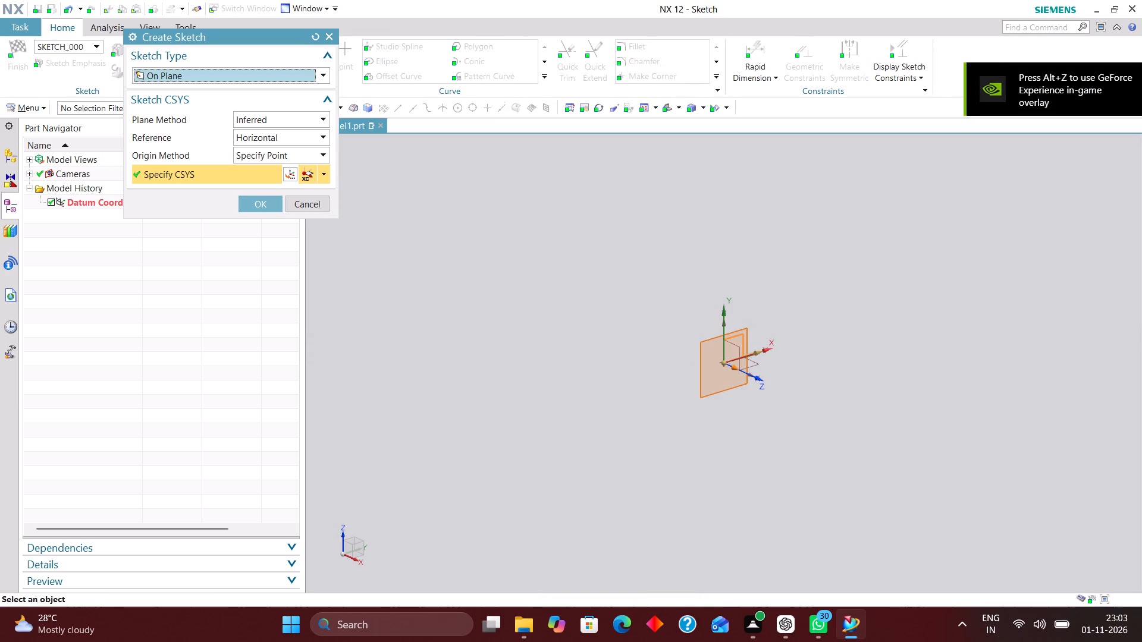
left_click(252, 197)
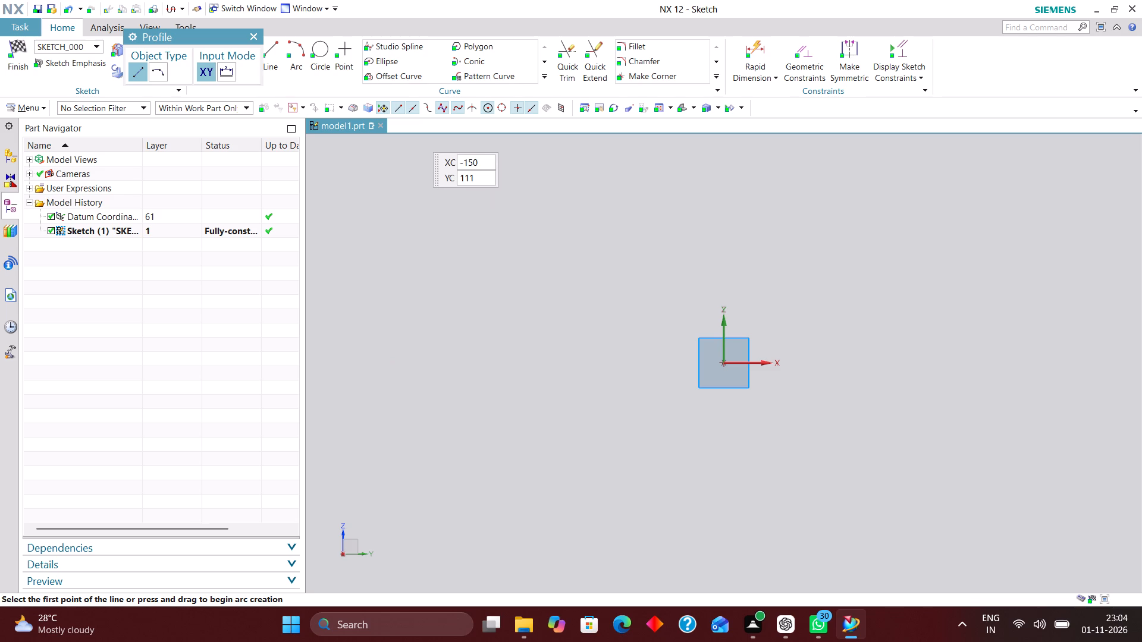
left_click_drag(240, 43, 234, 236)
left_click(242, 62)
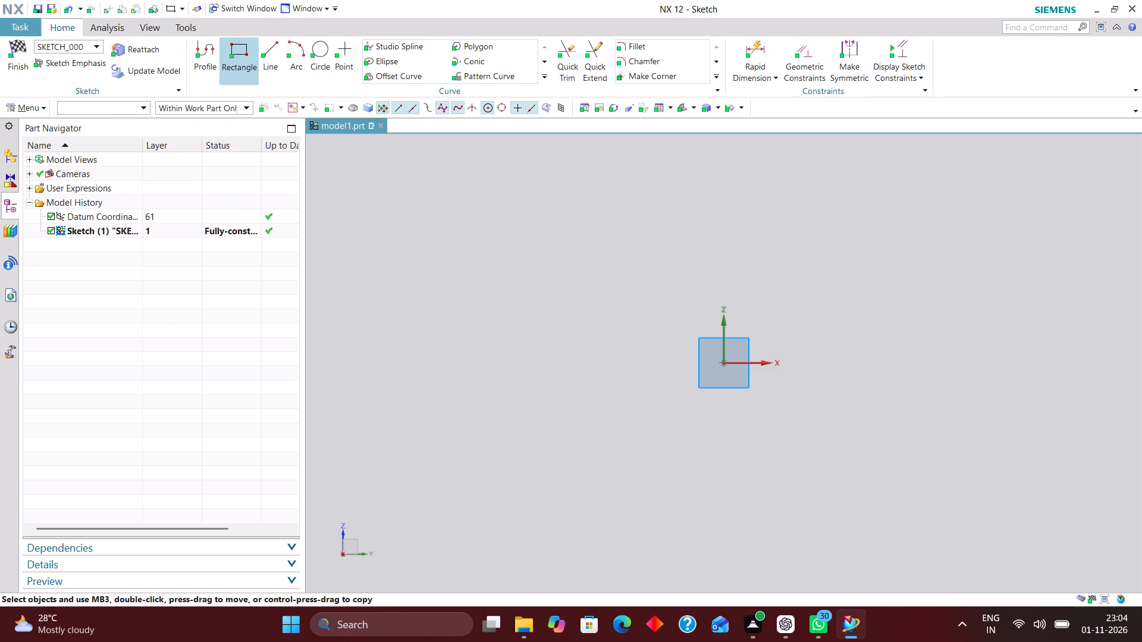
left_click(553, 223)
left_click(1048, 468)
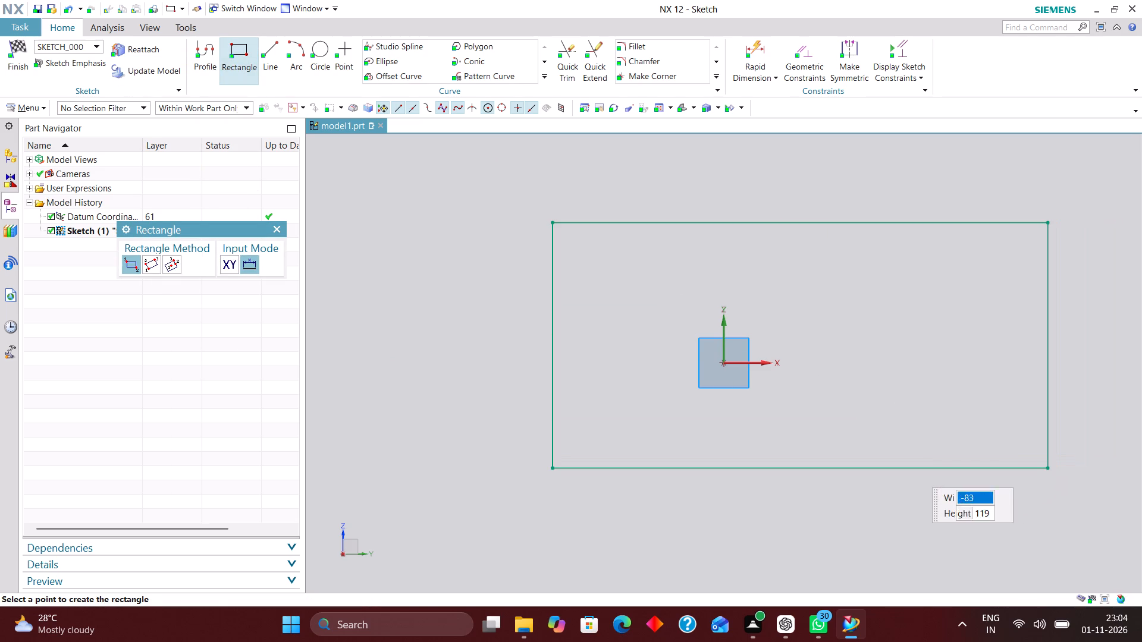
Centre the rectangle on the sketch origin by applying Midpoint constraints between its upper and side edges and the sketch axes.
left_click(820, 49)
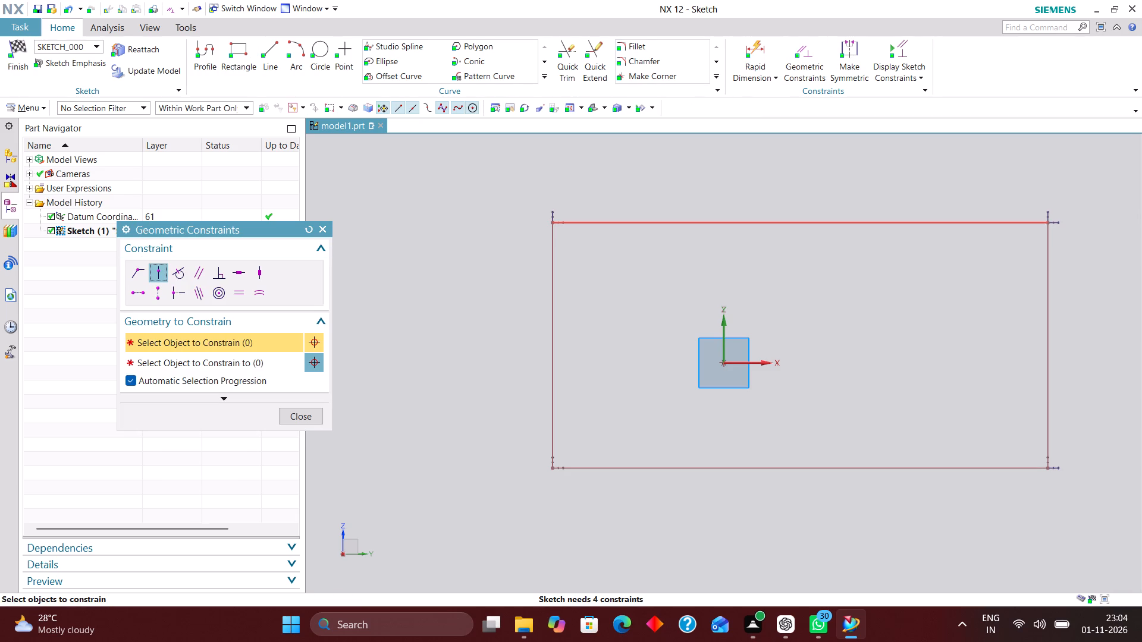
left_click(801, 224)
left_click(720, 340)
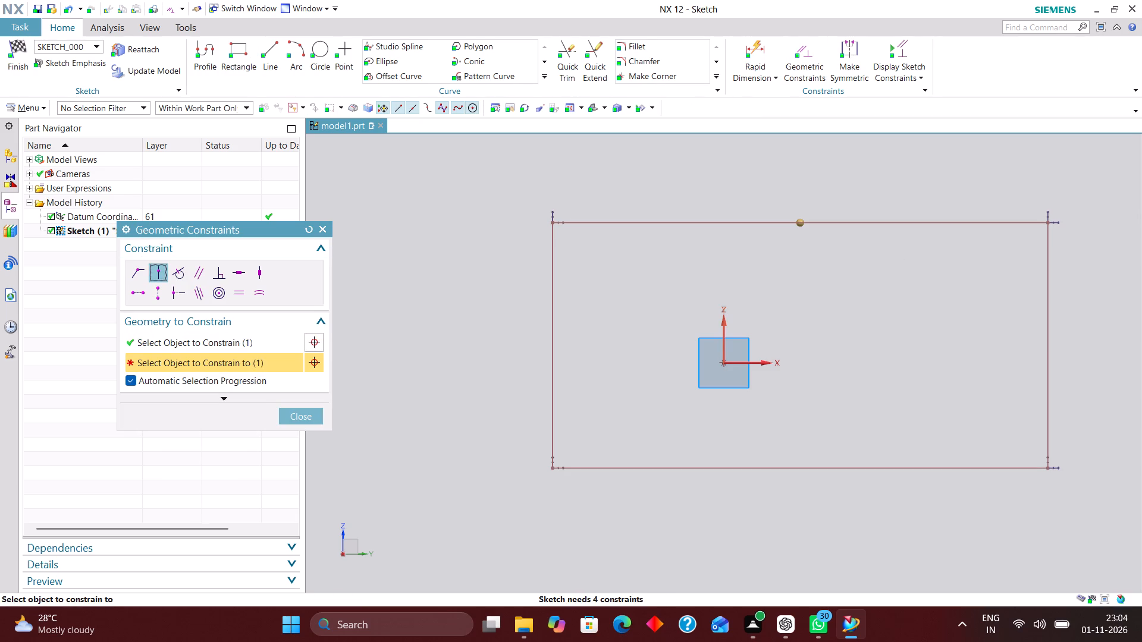
left_click(971, 345)
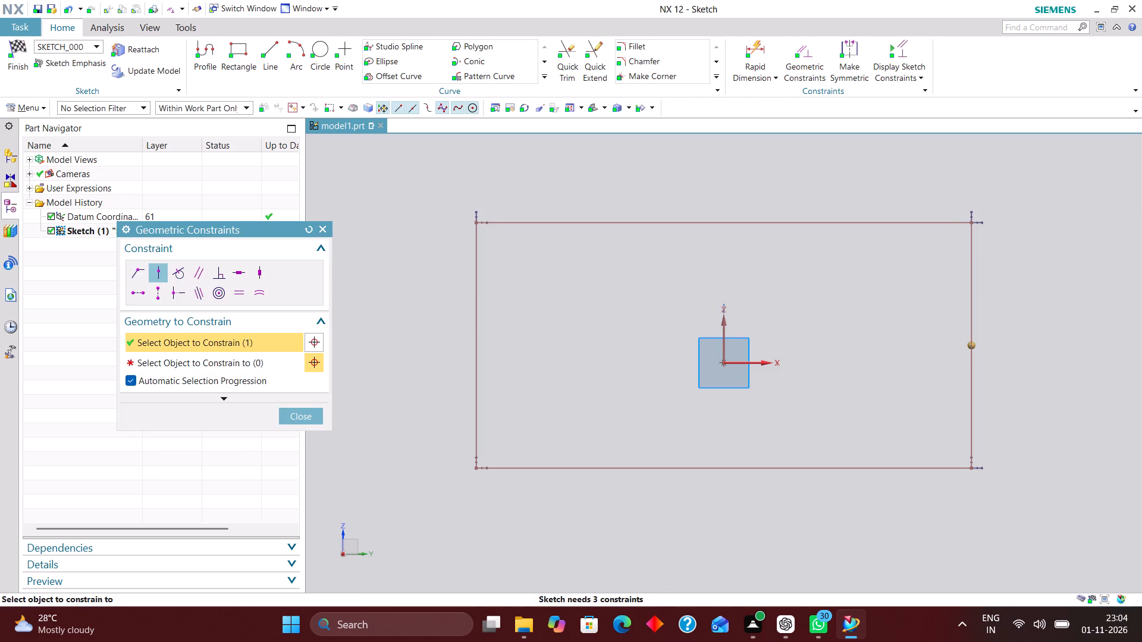
left_click(762, 362)
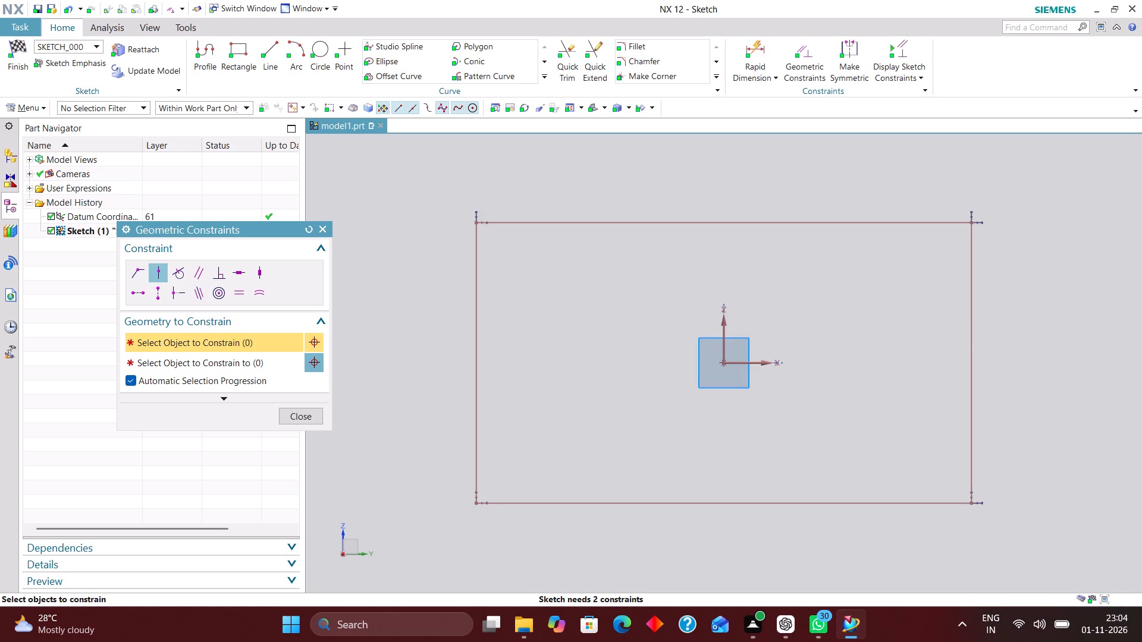
Dimension the rectangle with a width of 56+20+20 mm and a height of 35 mm, and finish the sketch.
left_click(762, 50)
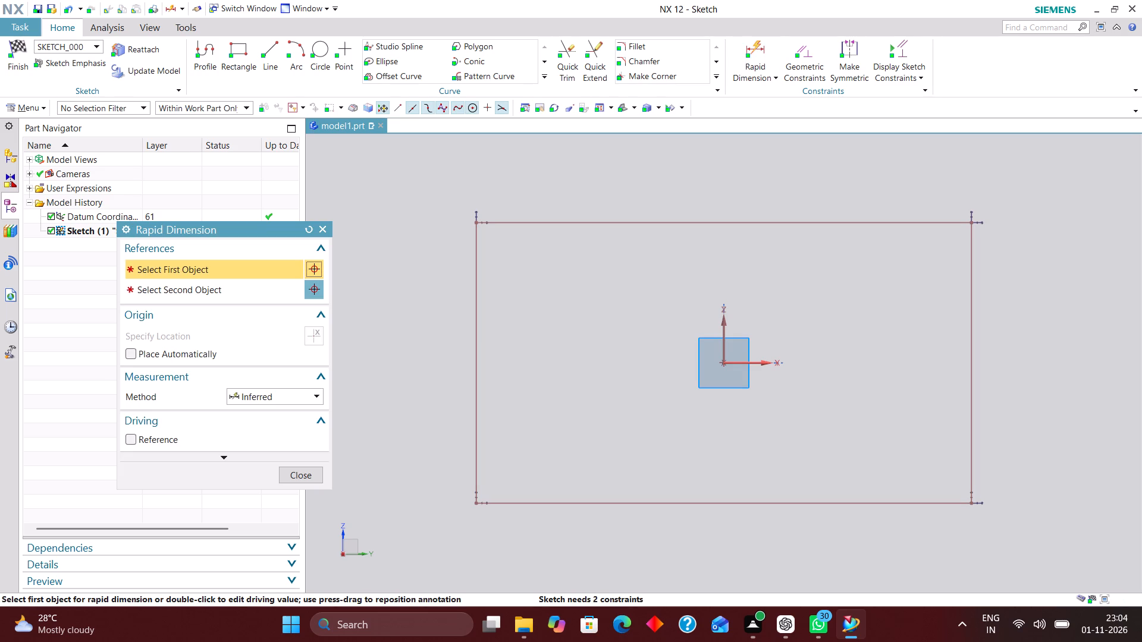
left_click(799, 502)
left_click(763, 556)
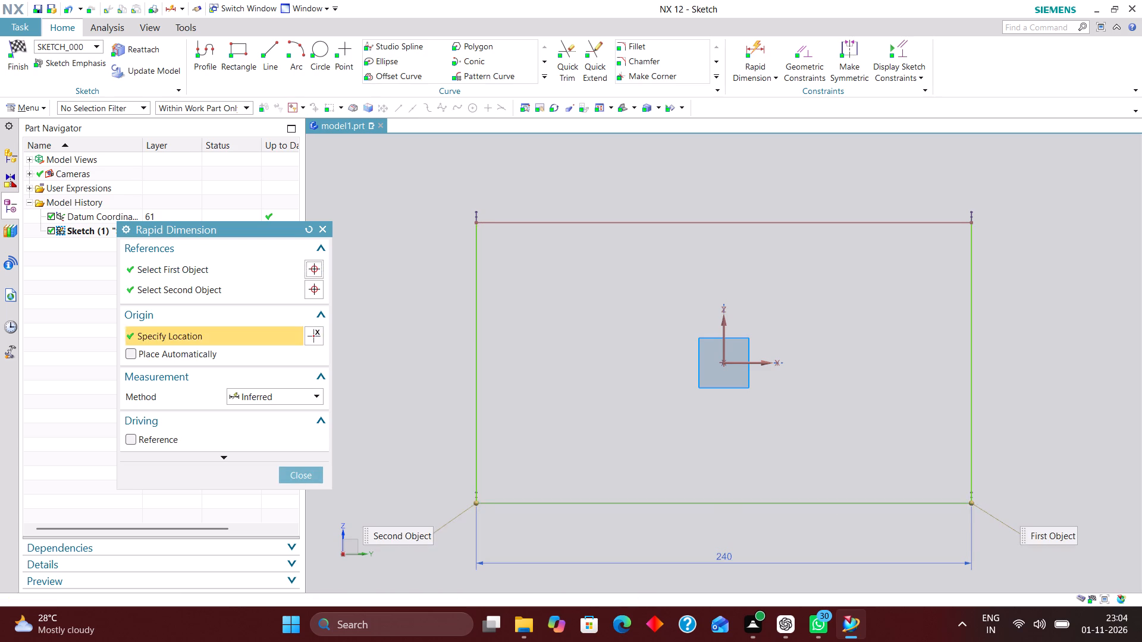
type("56+202")
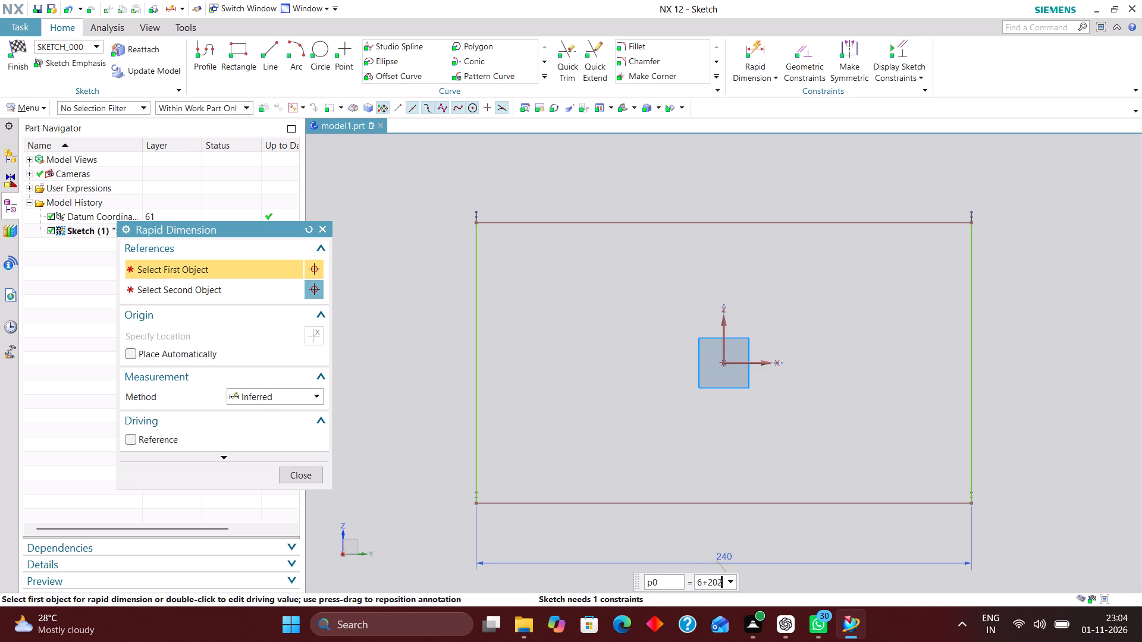
key("BackSpace")
type("+20")
key("Return")
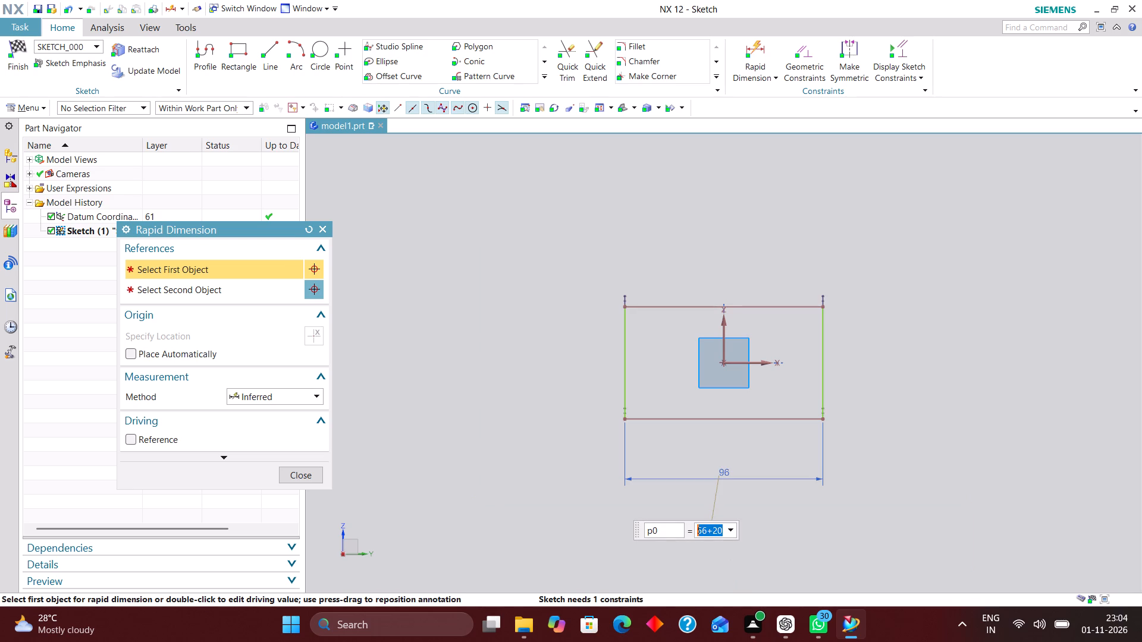
left_click(827, 391)
left_click(887, 376)
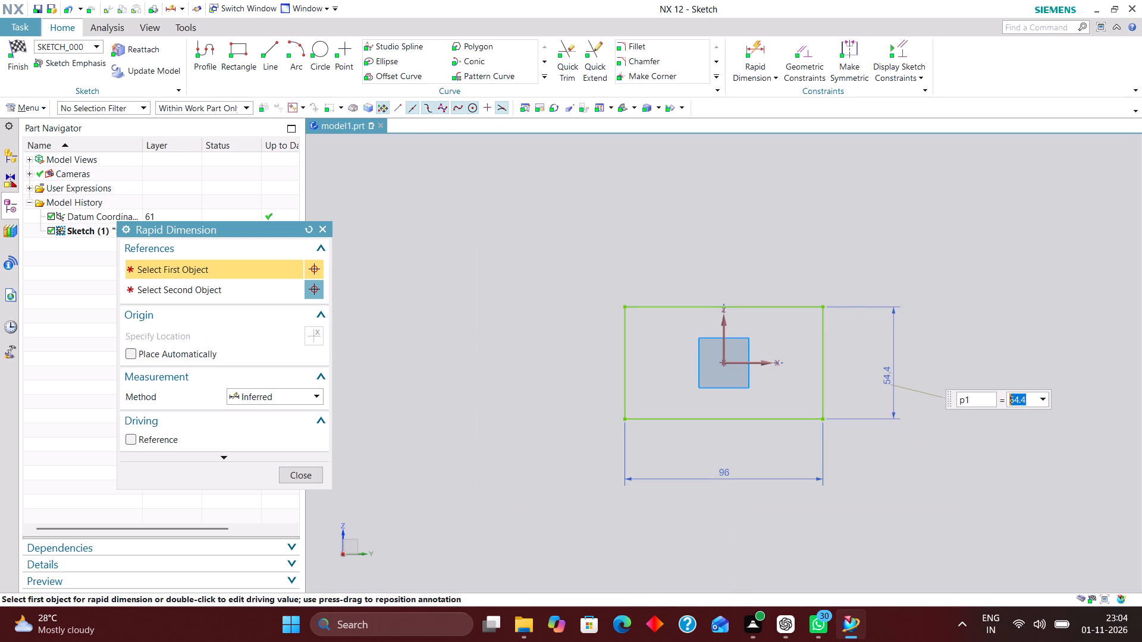
type("35")
key("Return")
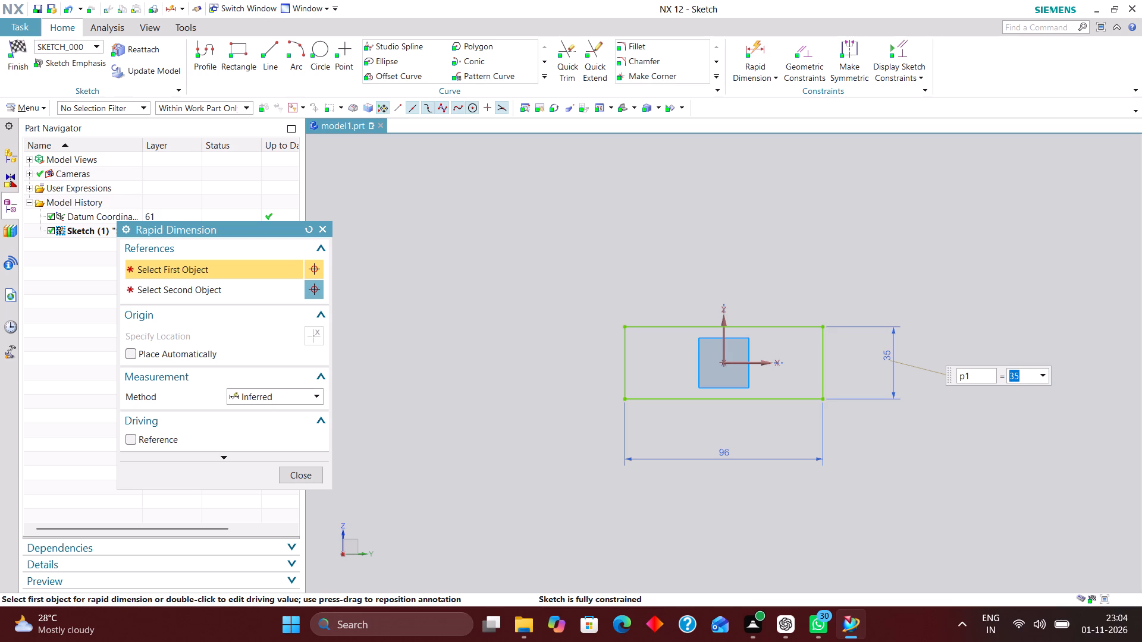
left_click(302, 476)
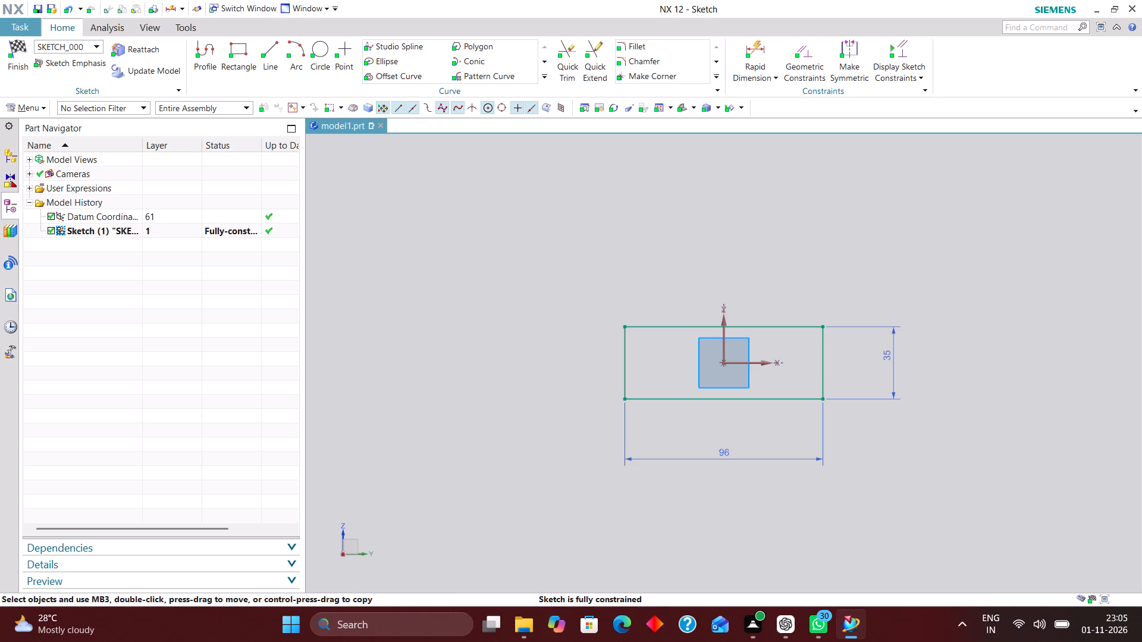
left_click(17, 50)
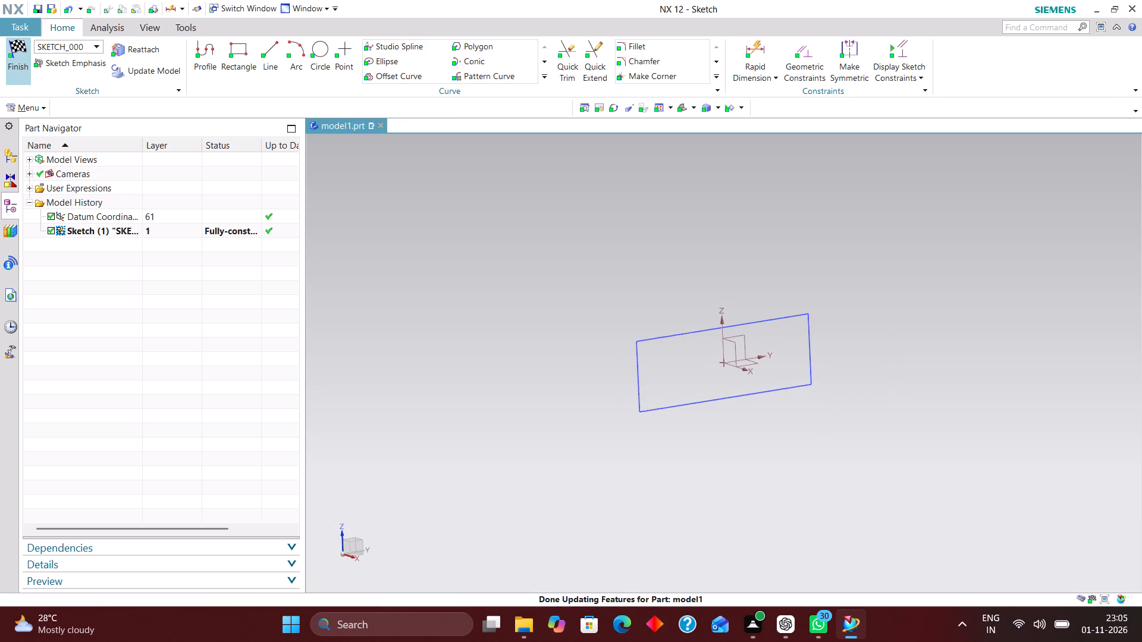
Extrude the rectangle sketch with a Symmetric Value of 110/2 mm to form the base block, and hide its sketch.
left_click(170, 55)
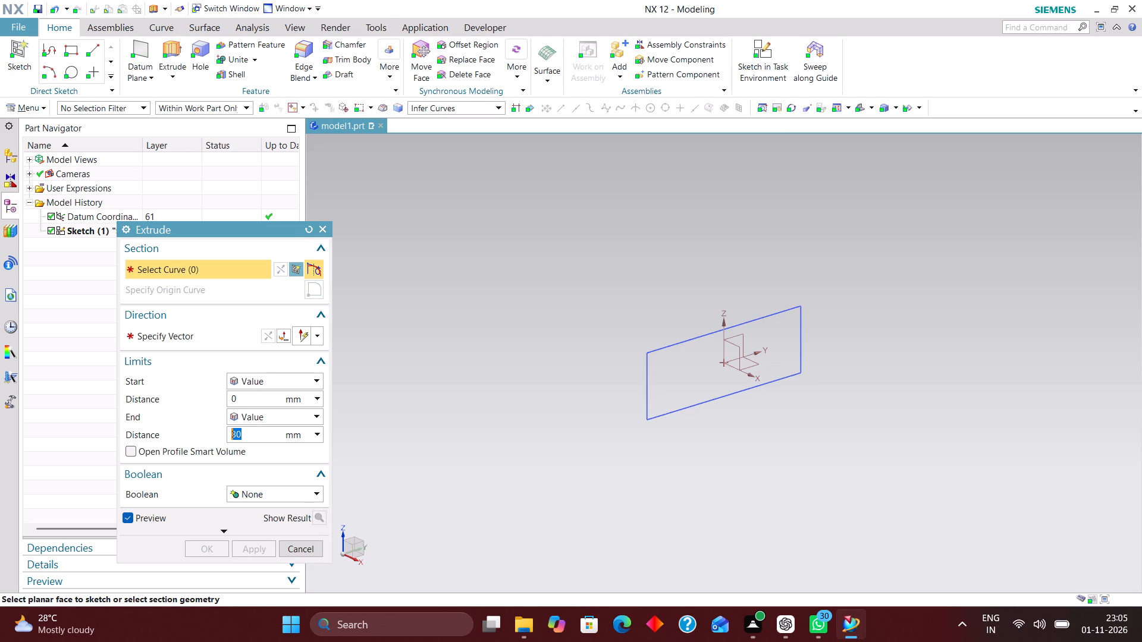
left_click(643, 389)
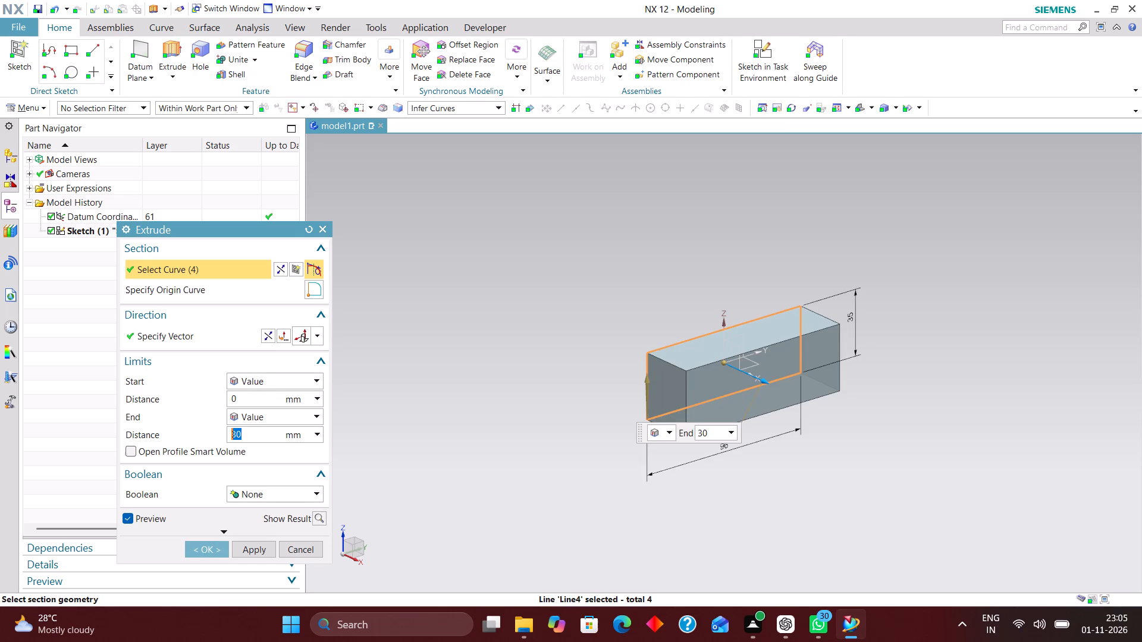
left_click(266, 382)
left_click(267, 405)
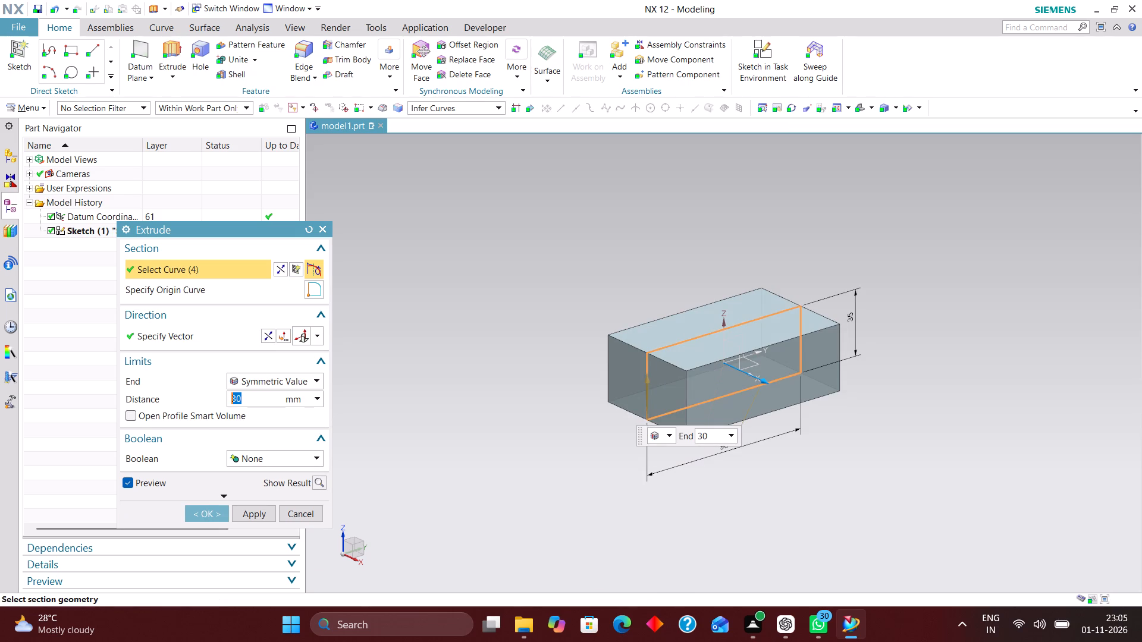
type("110/2")
key("Return")
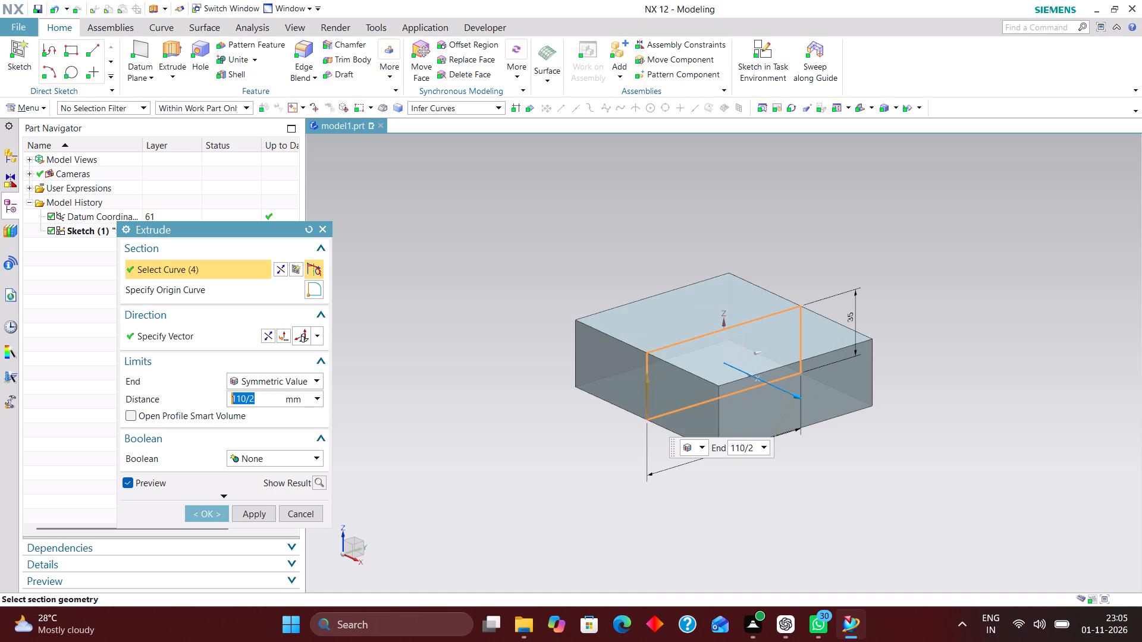
left_click(202, 512)
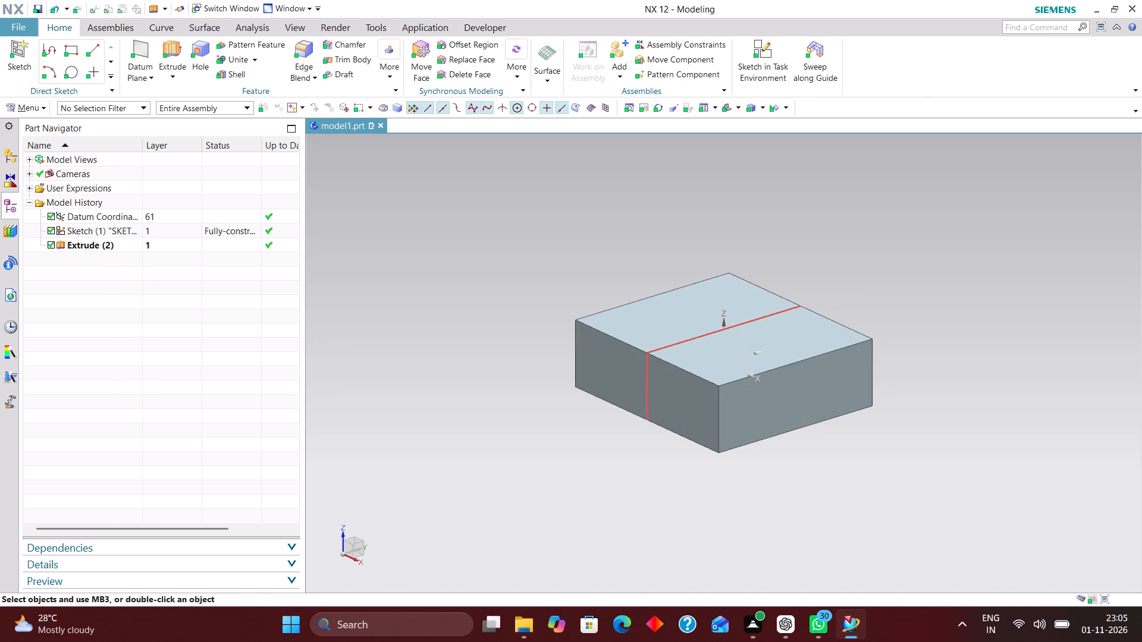
right_click_drag(648, 383, 625, 476)
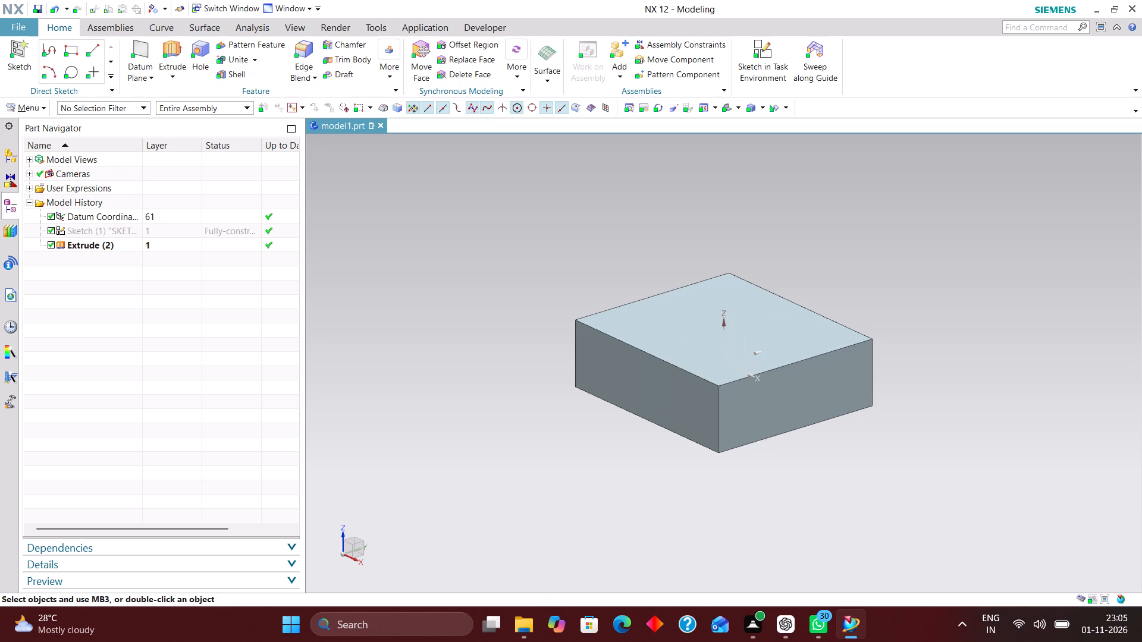
Create a new sketch on the YZ plane, draw a small circle outside the block on its negative Y side, and finish the sketch.
left_click(768, 46)
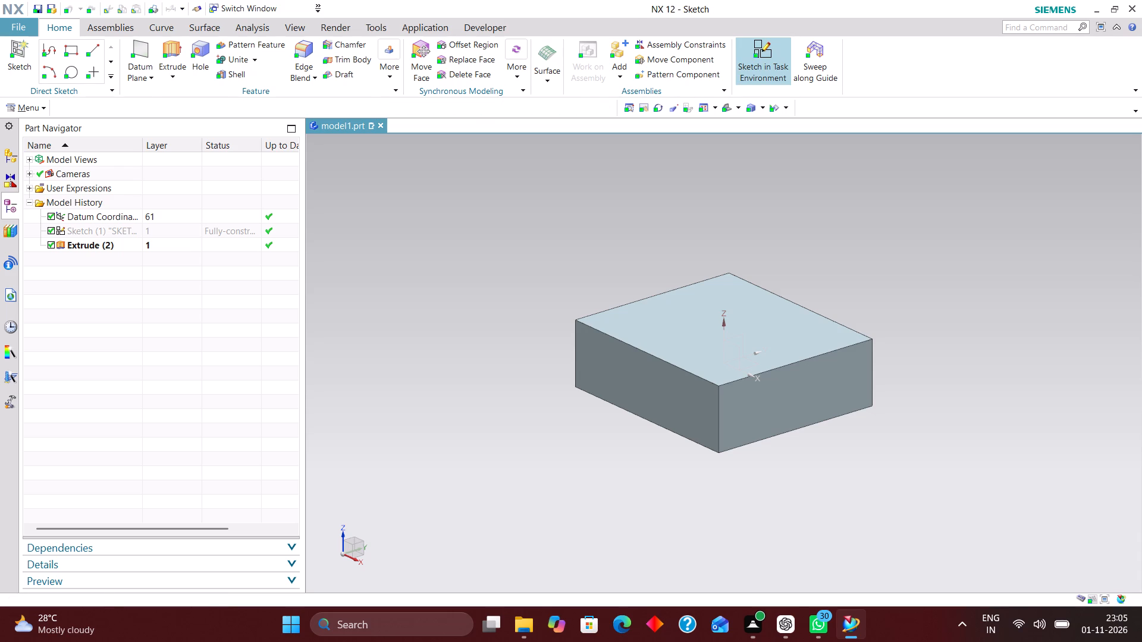
left_click(735, 336)
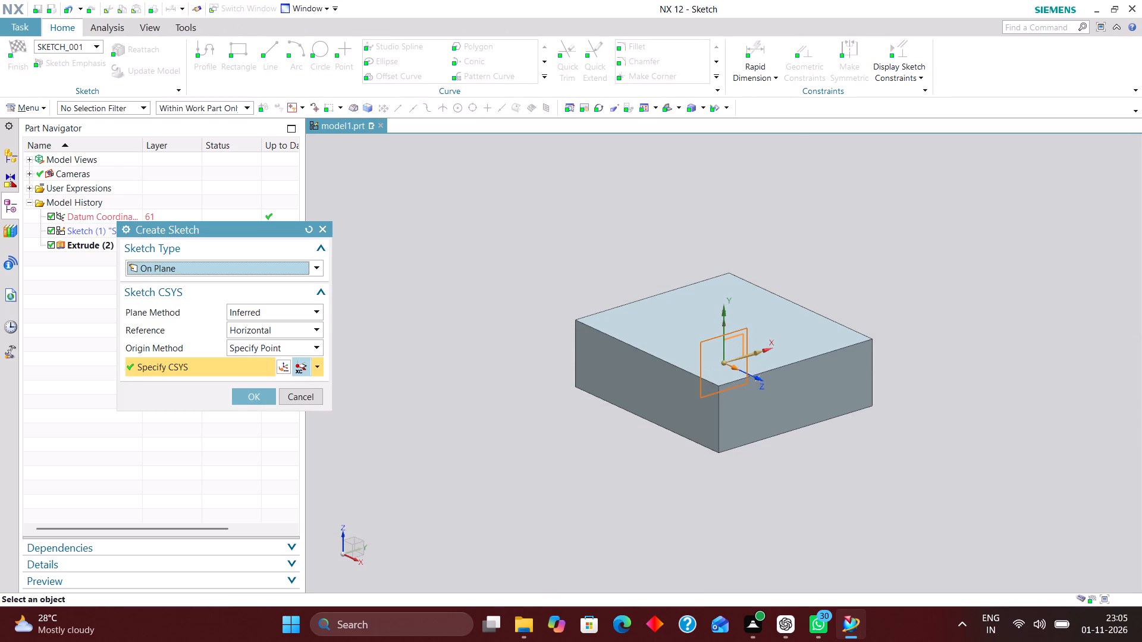
left_click(248, 395)
scroll(614, 400, "down", 2)
scroll(638, 310, "up", 2)
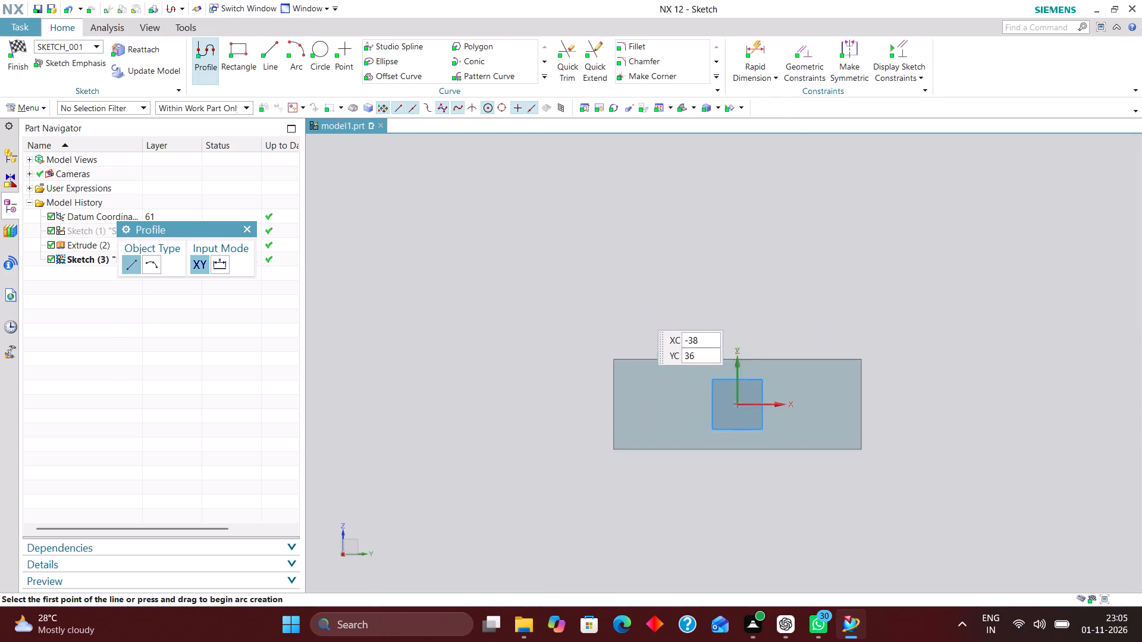
scroll(638, 310, "up", 1)
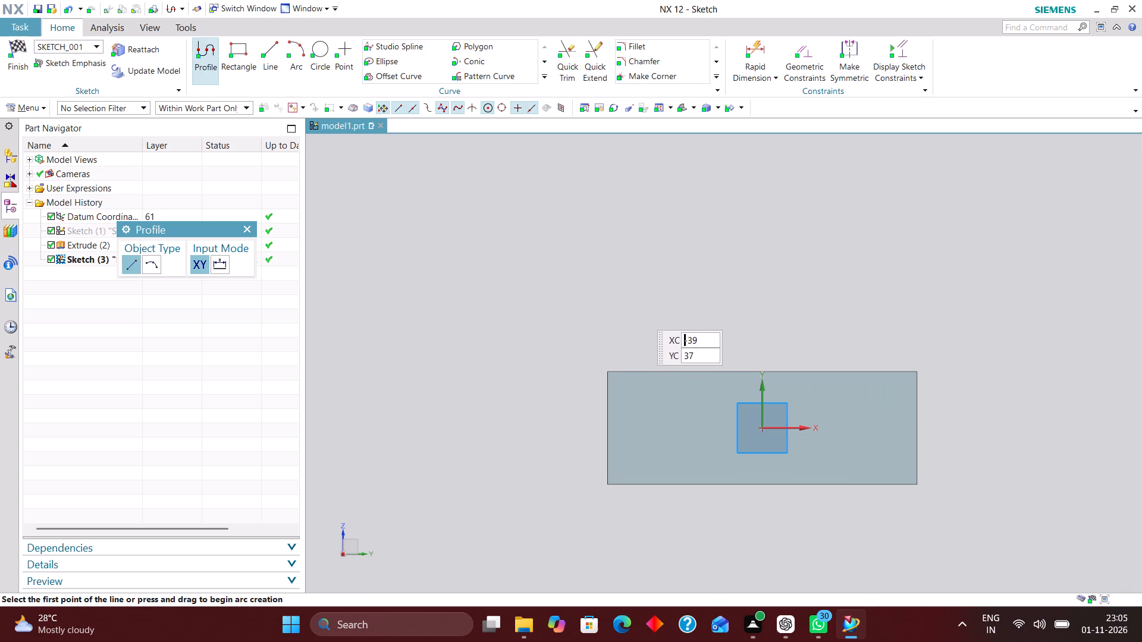
left_click(324, 49)
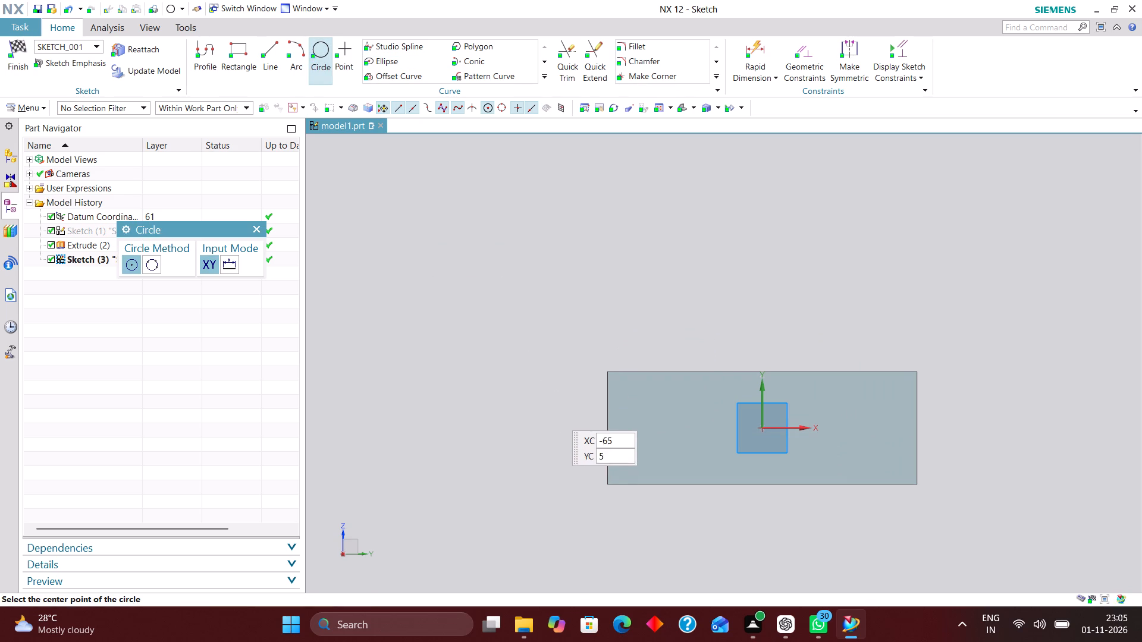
left_click(546, 411)
left_click(561, 437)
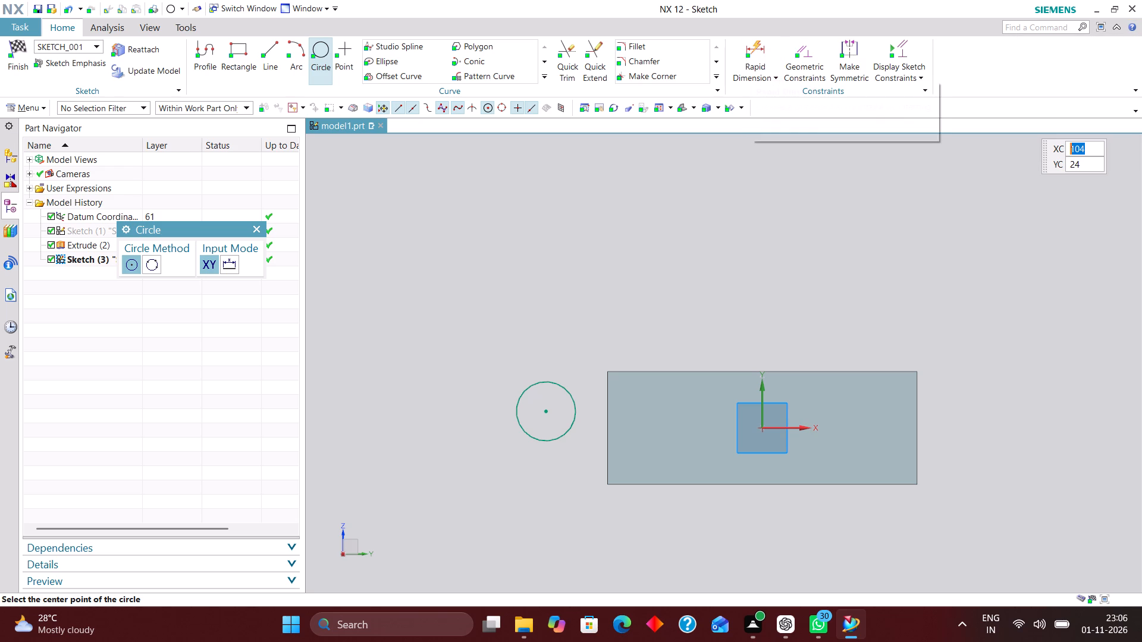
left_click(23, 59)
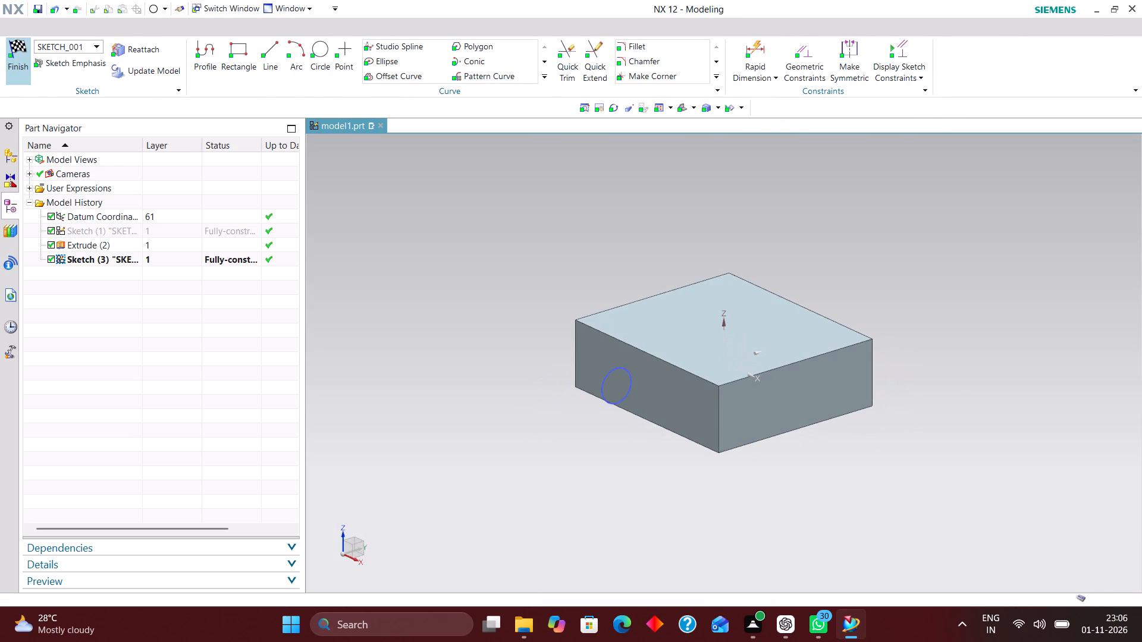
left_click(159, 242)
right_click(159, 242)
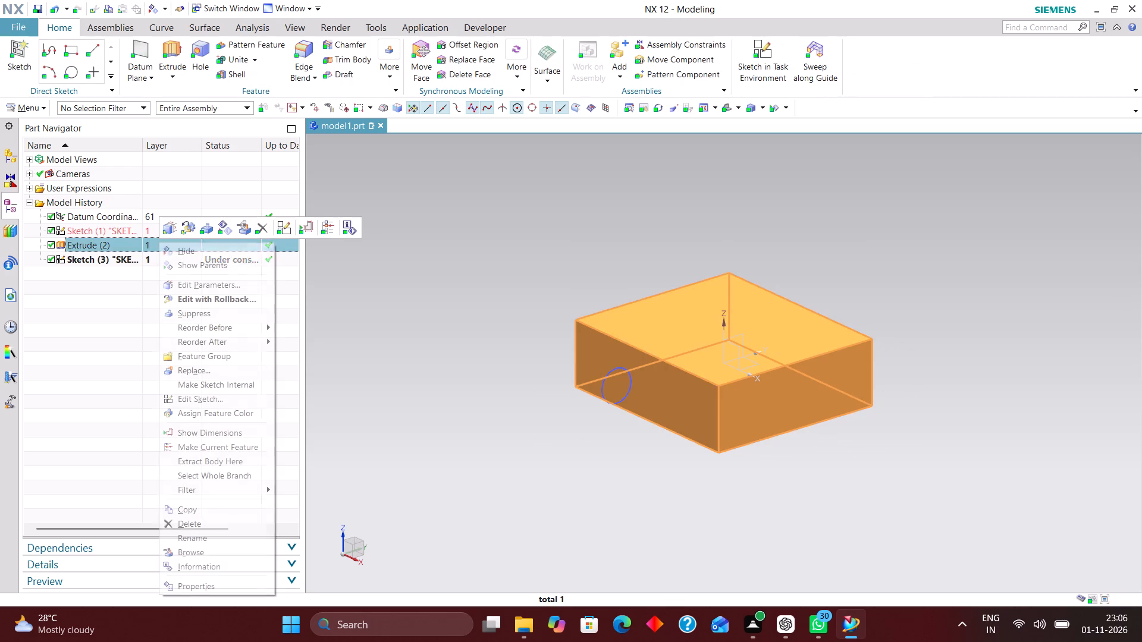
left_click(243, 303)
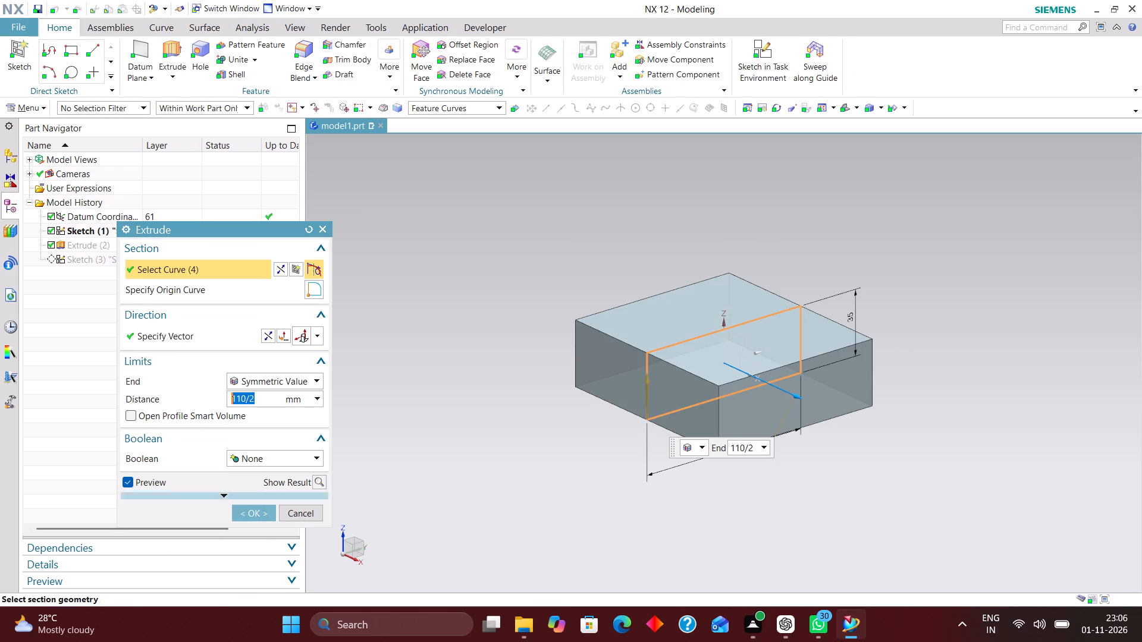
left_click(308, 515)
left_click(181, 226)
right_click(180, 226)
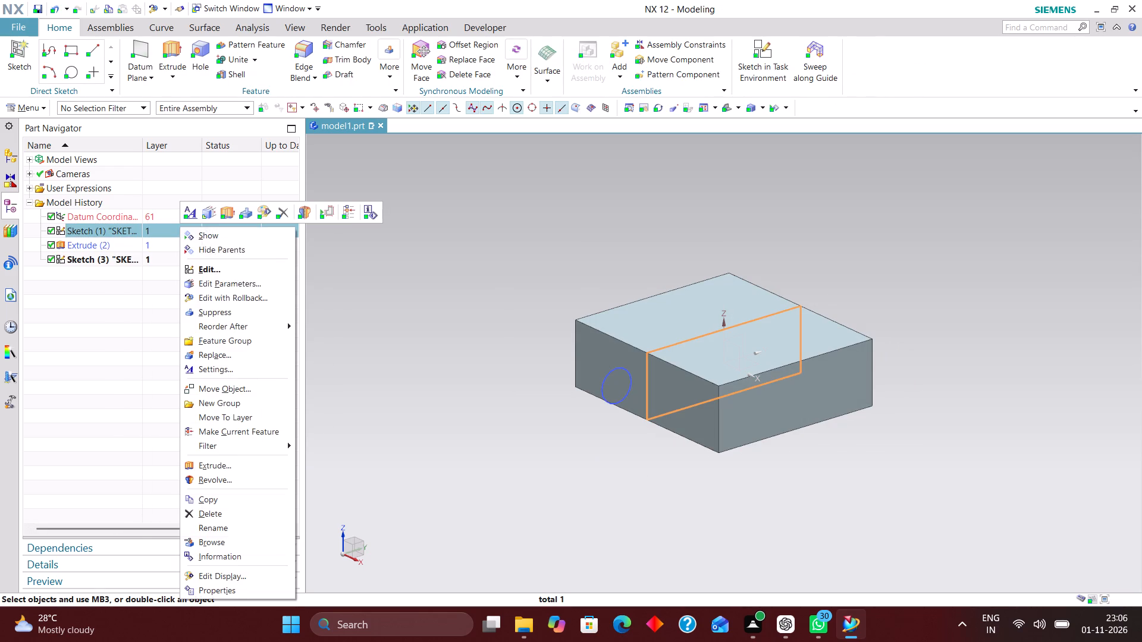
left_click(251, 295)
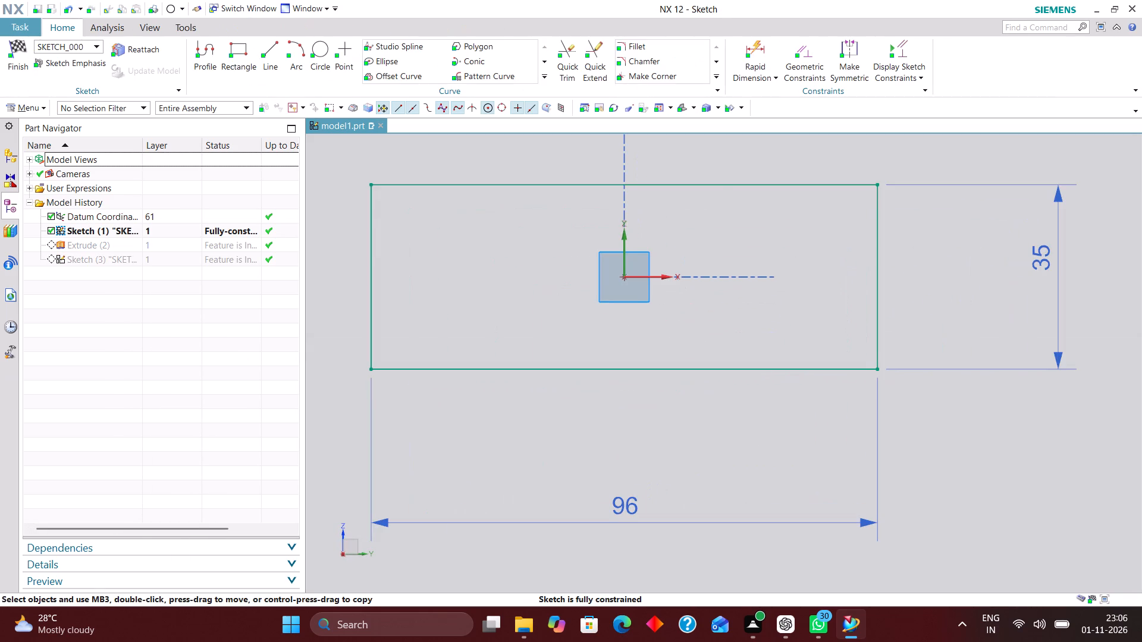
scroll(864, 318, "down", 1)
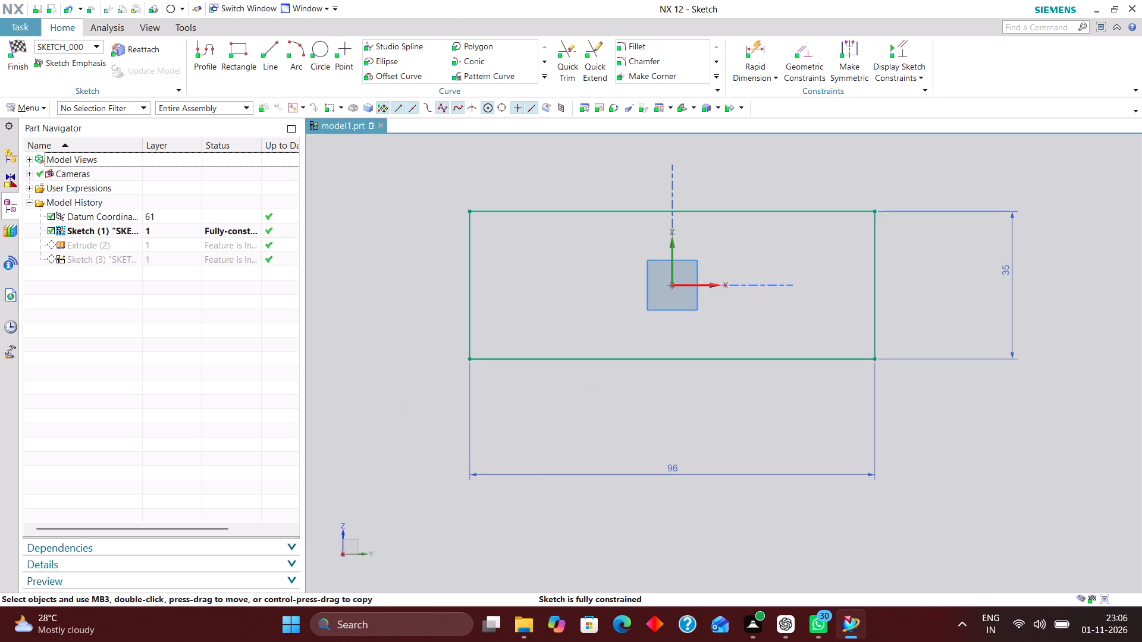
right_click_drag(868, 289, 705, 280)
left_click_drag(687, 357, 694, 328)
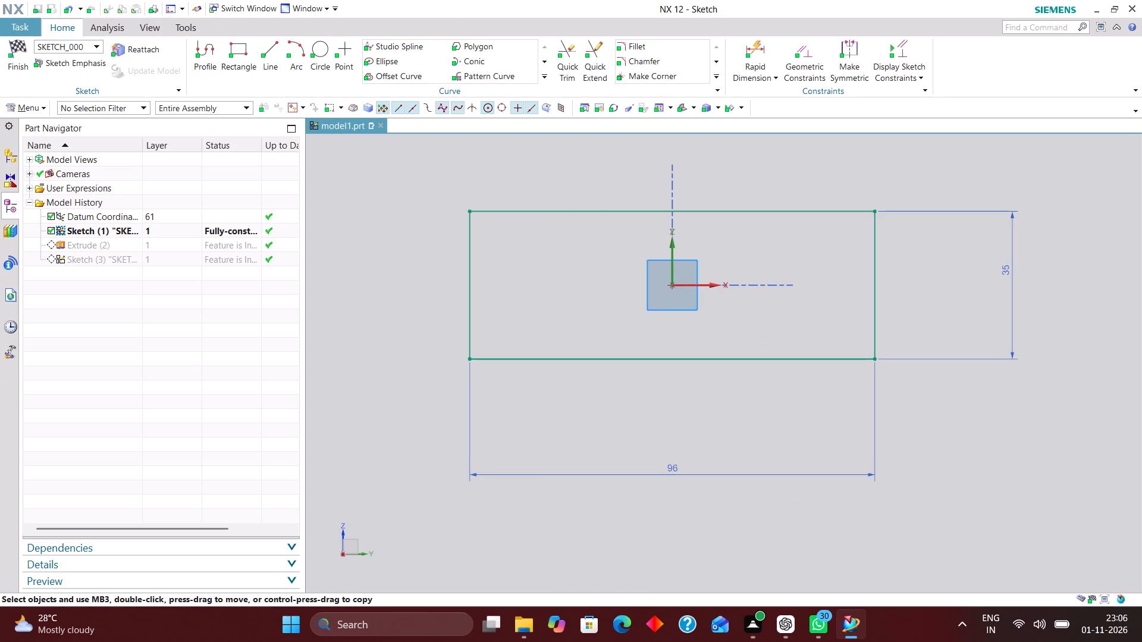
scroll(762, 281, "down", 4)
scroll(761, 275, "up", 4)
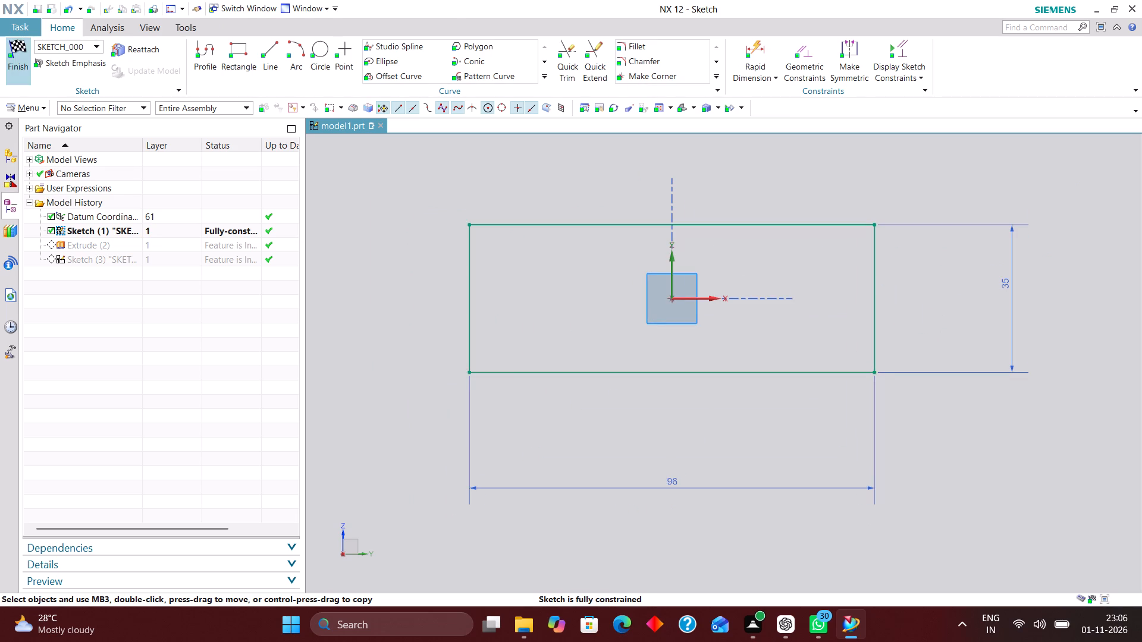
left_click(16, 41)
Set the sketch session preferences to turn on Display Constraint Symbols and turn off Display Auto Dimensions.
left_click(44, 112)
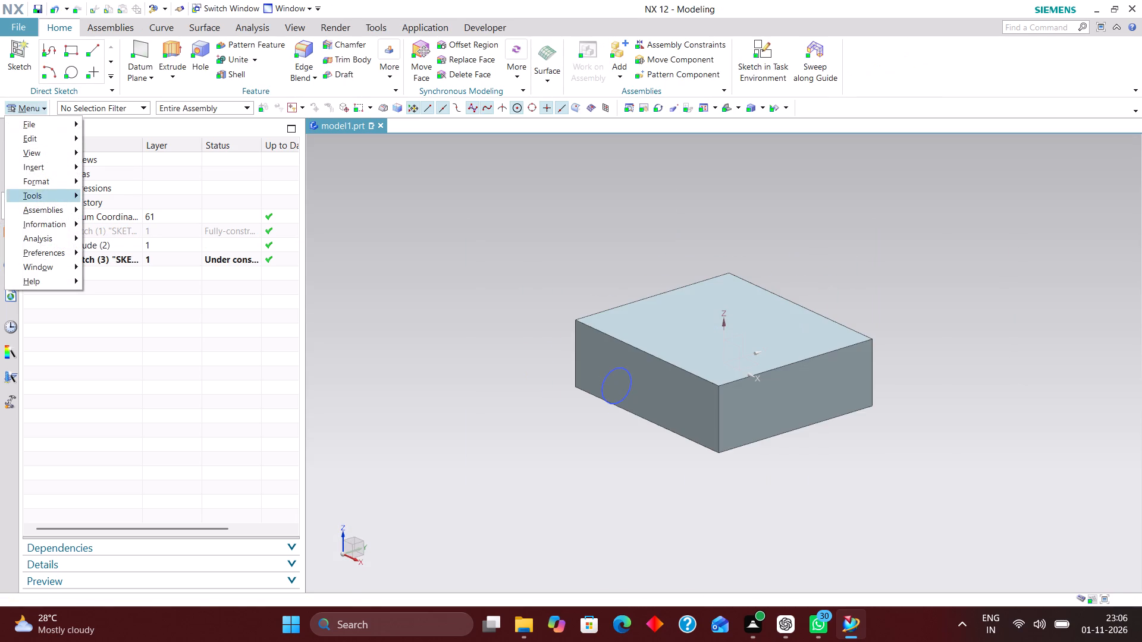
left_click(68, 247)
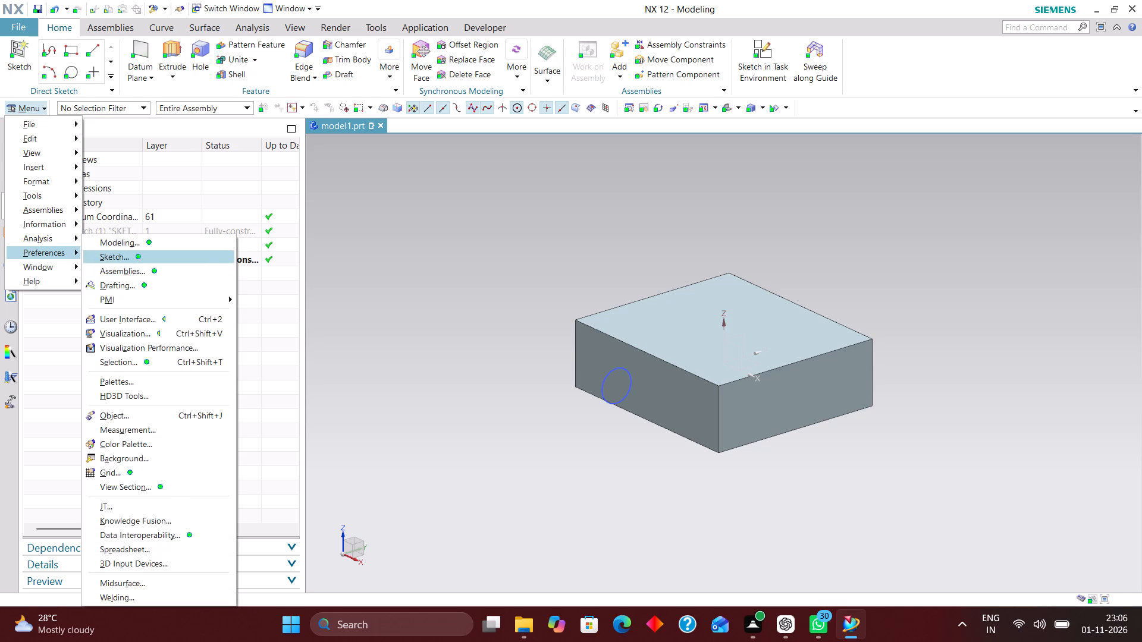
left_click(143, 257)
left_click(229, 253)
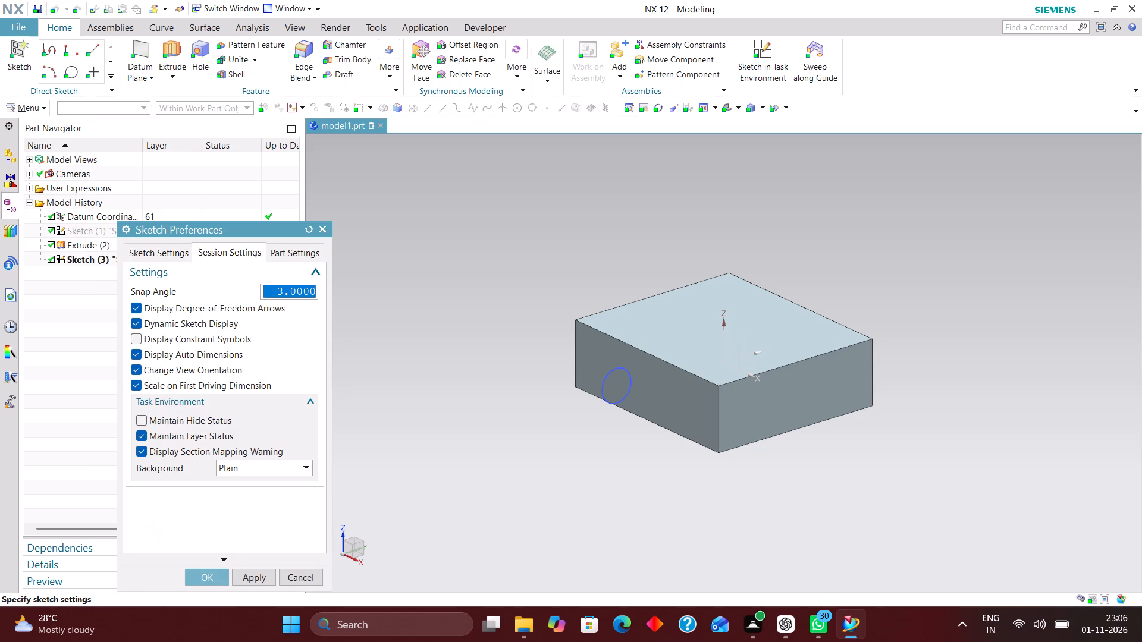
left_click(180, 351)
left_click(177, 334)
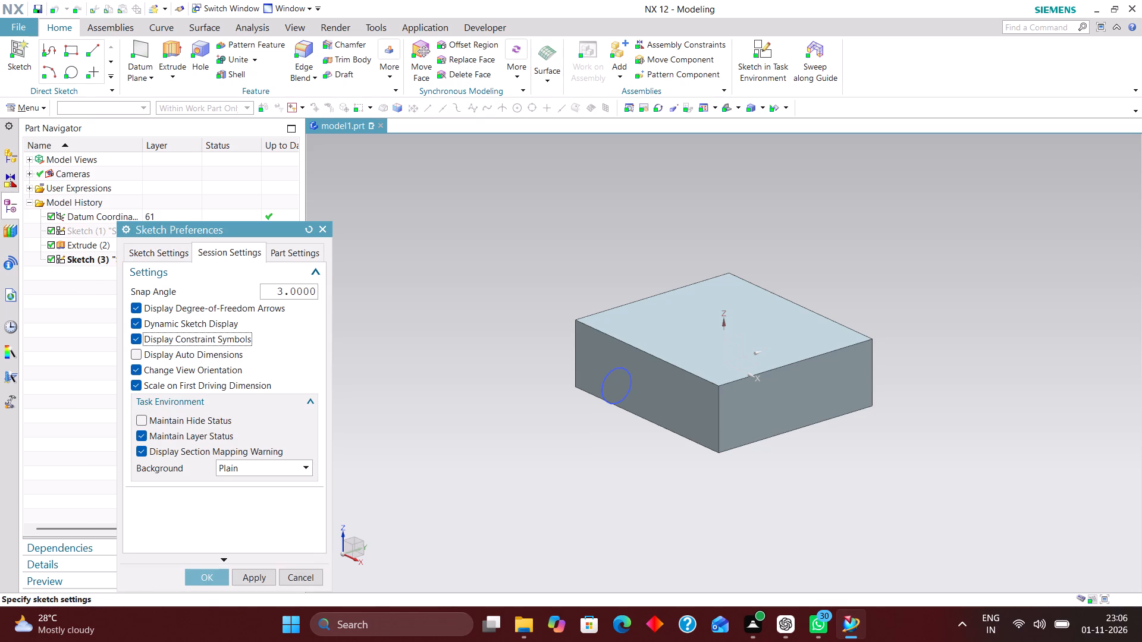
left_click(208, 575)
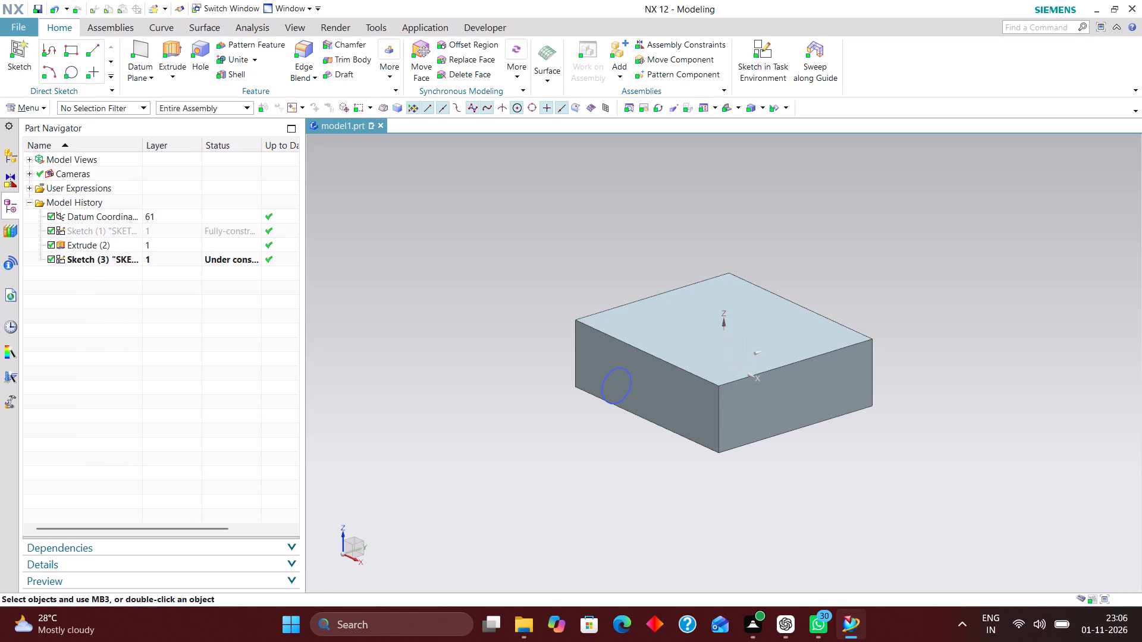
In the base rectangle's sketch, replace the side edge's centring constraint with Point on Curve from the lower edge's midpoint to the horizontal axis.
left_click(175, 233)
right_click(176, 233)
left_click(244, 311)
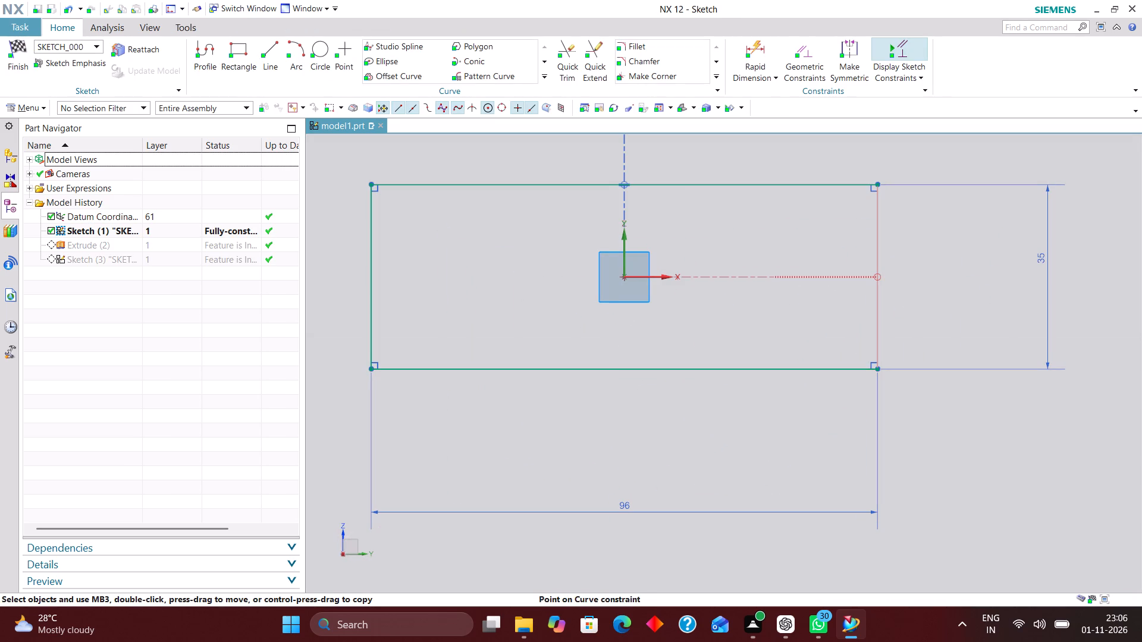
right_click_drag(844, 275, 789, 277)
left_click(792, 53)
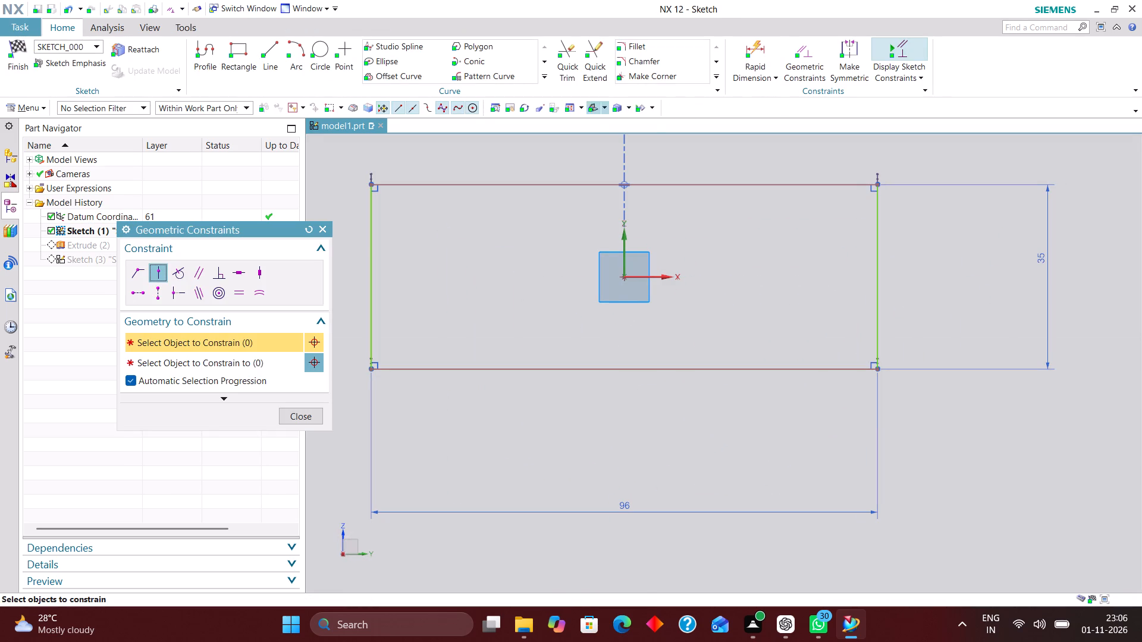
left_click(625, 365)
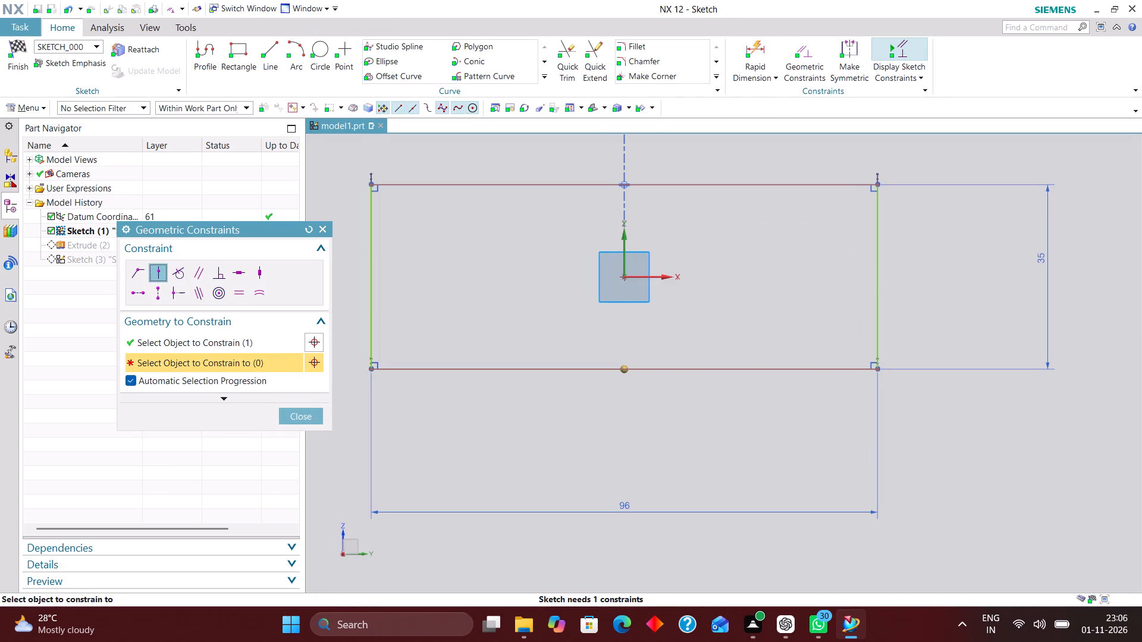
left_click(649, 275)
left_click(302, 413)
scroll(633, 383, "down", 2)
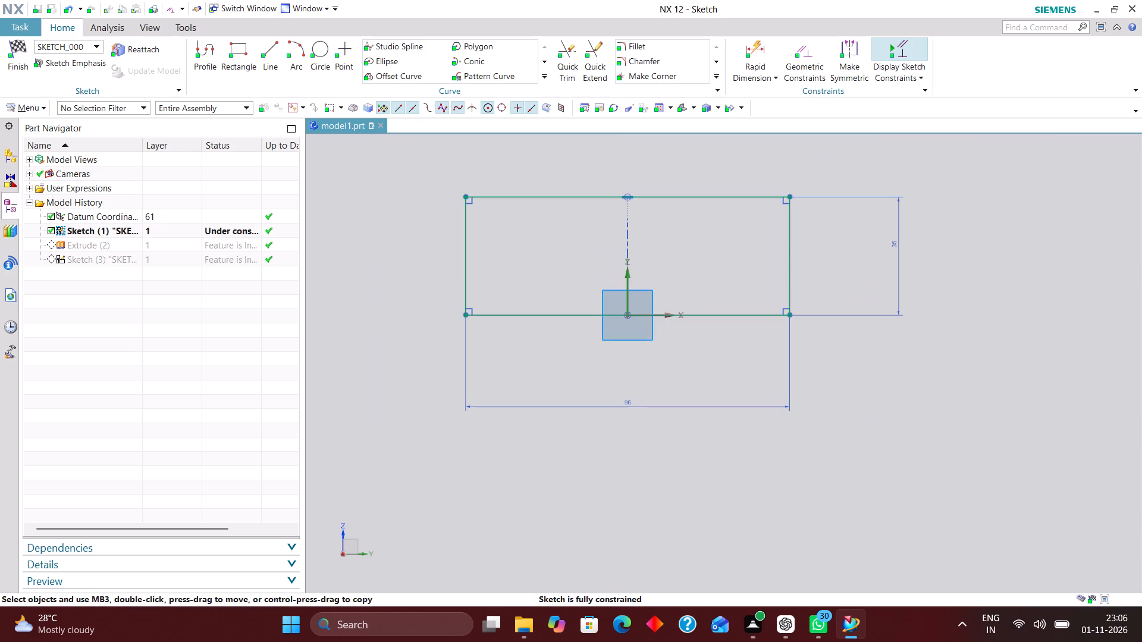
left_click(18, 41)
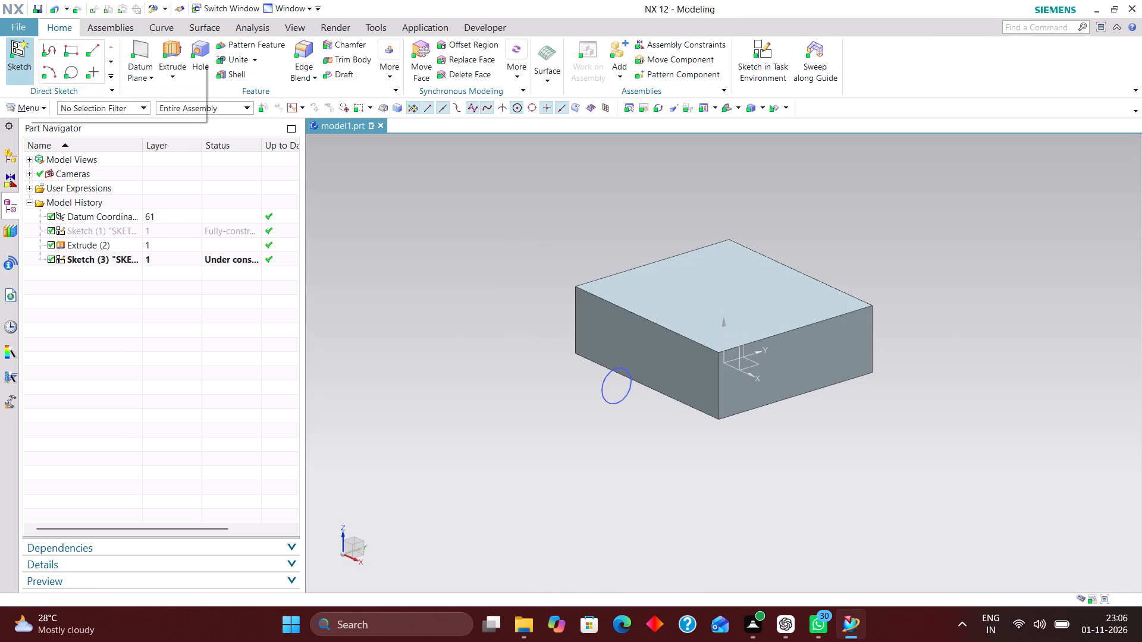
Reopen the circle's sketch with rollback and constrain the circle's centre onto the horizontal axis with Point on Curve.
left_click(164, 256)
right_click(165, 256)
left_click(239, 322)
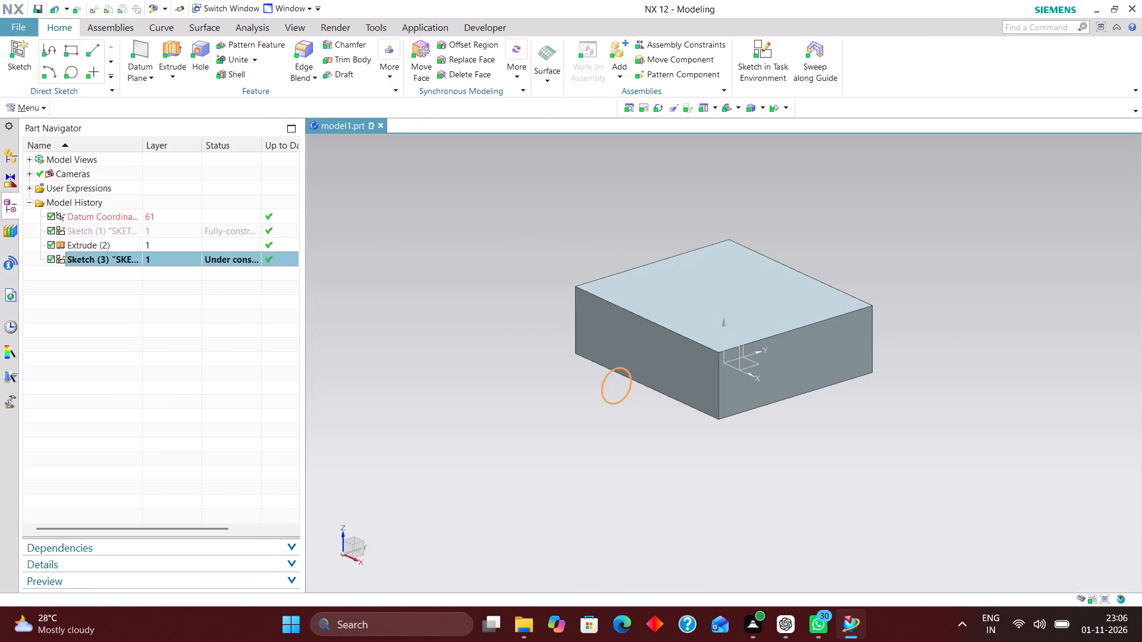
scroll(467, 254, "down", 9)
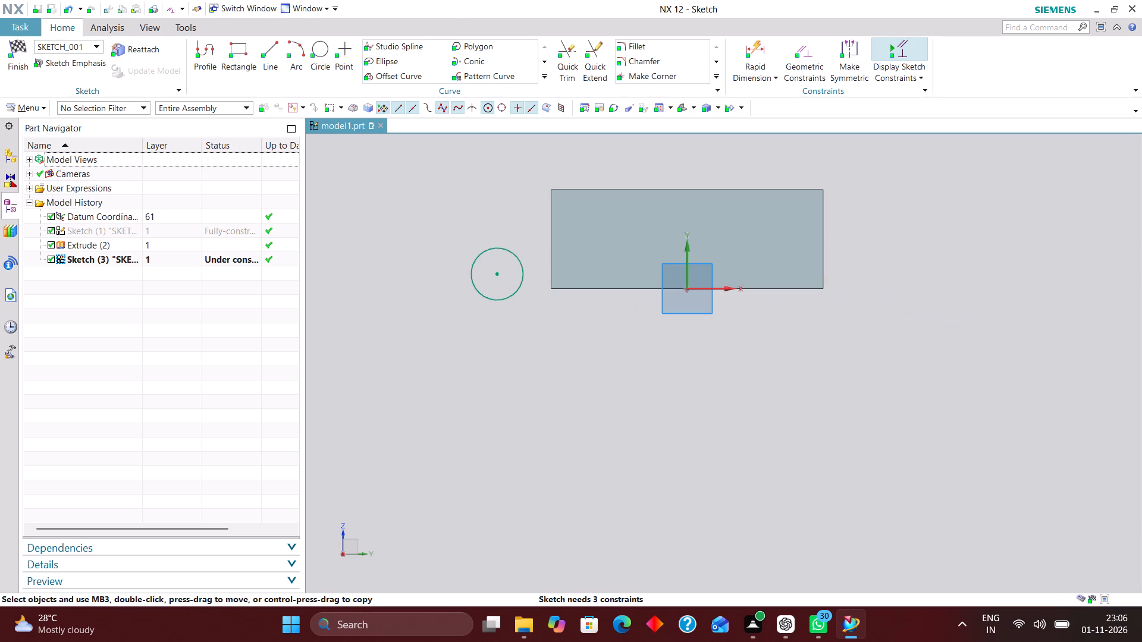
left_click(812, 53)
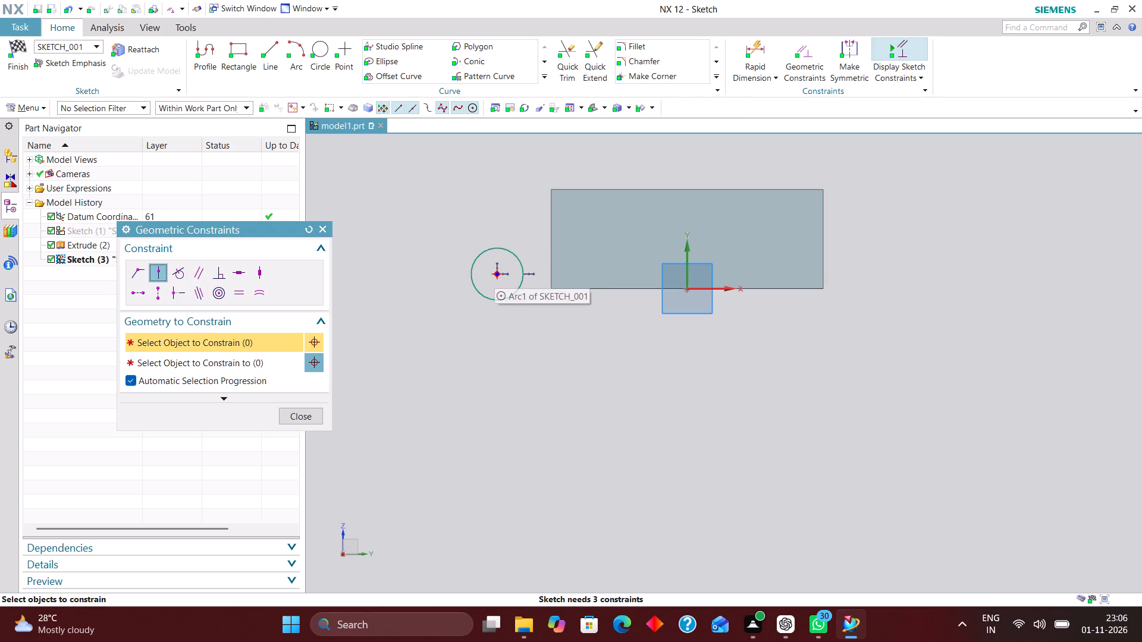
left_click(495, 273)
left_click(713, 290)
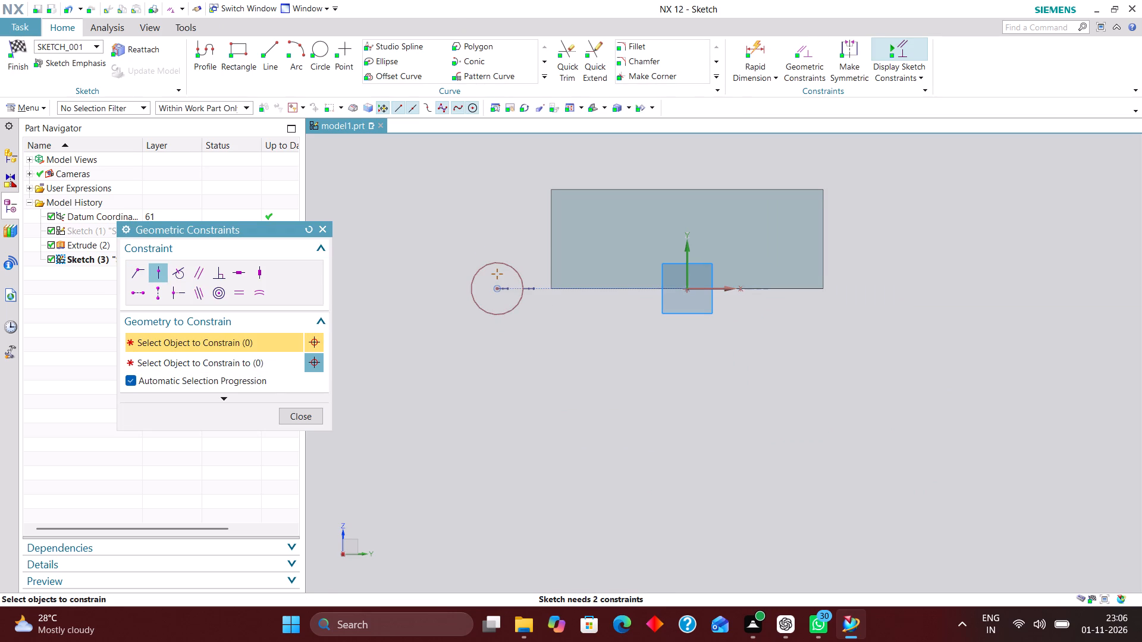
Add a radial dimension to the circle and set its radius to 14 mm.
left_click(760, 44)
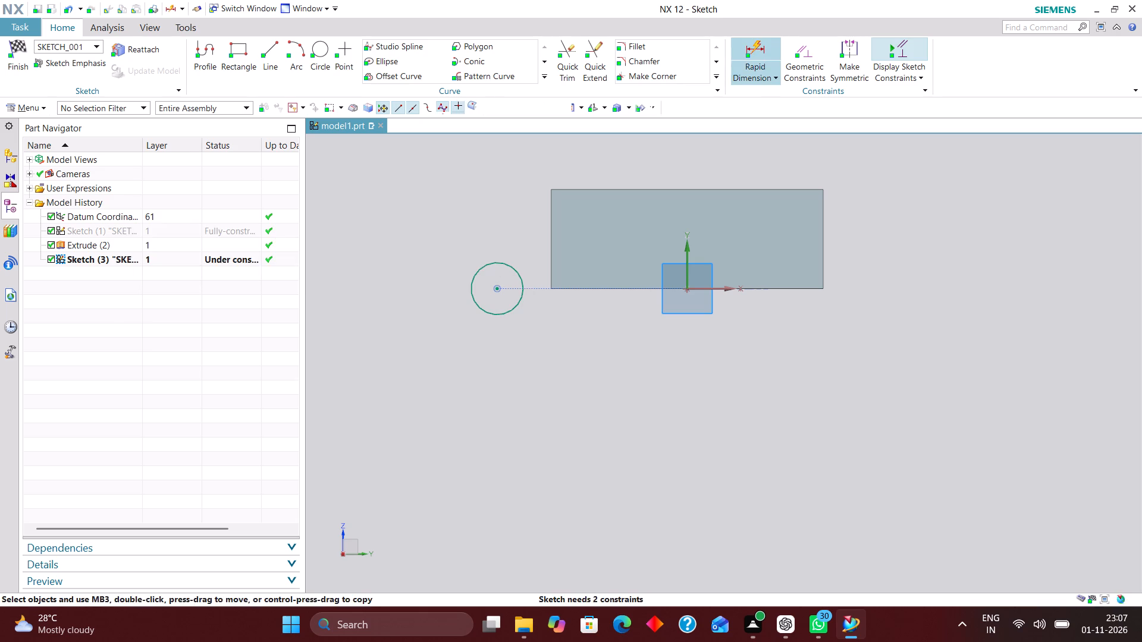
left_click(297, 399)
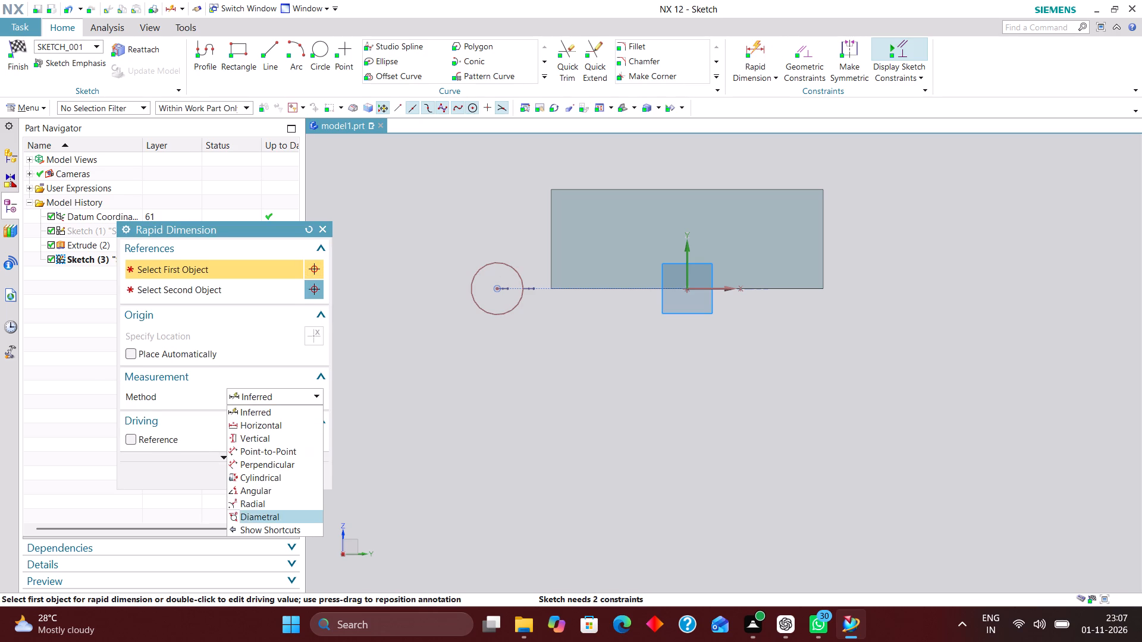
left_click(262, 503)
left_click(481, 309)
left_click(442, 361)
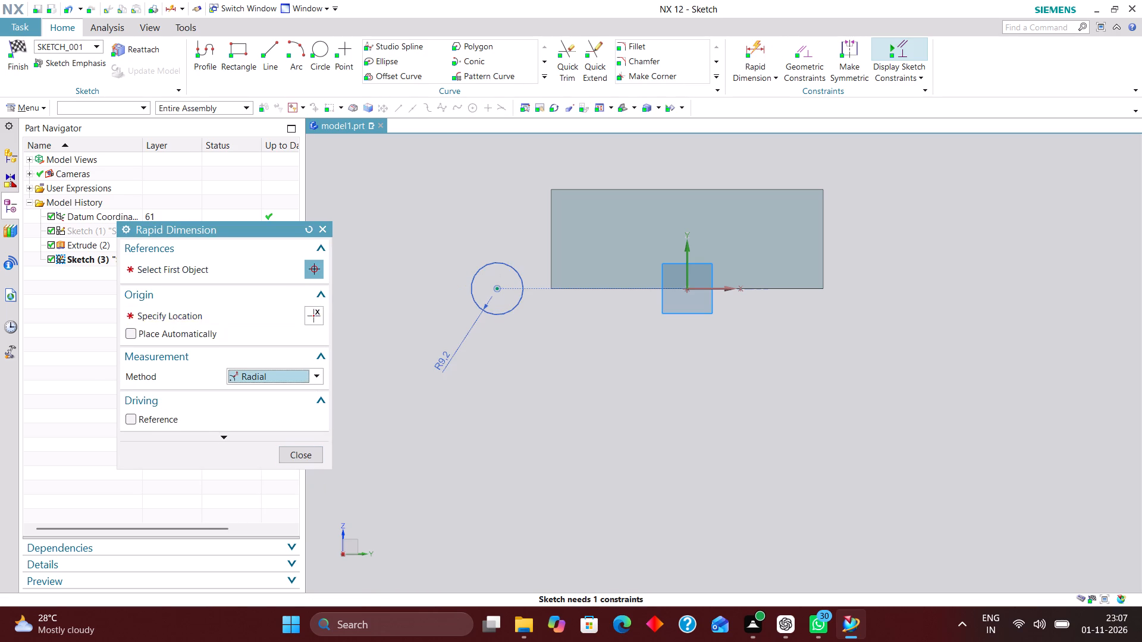
type("14")
key("Return")
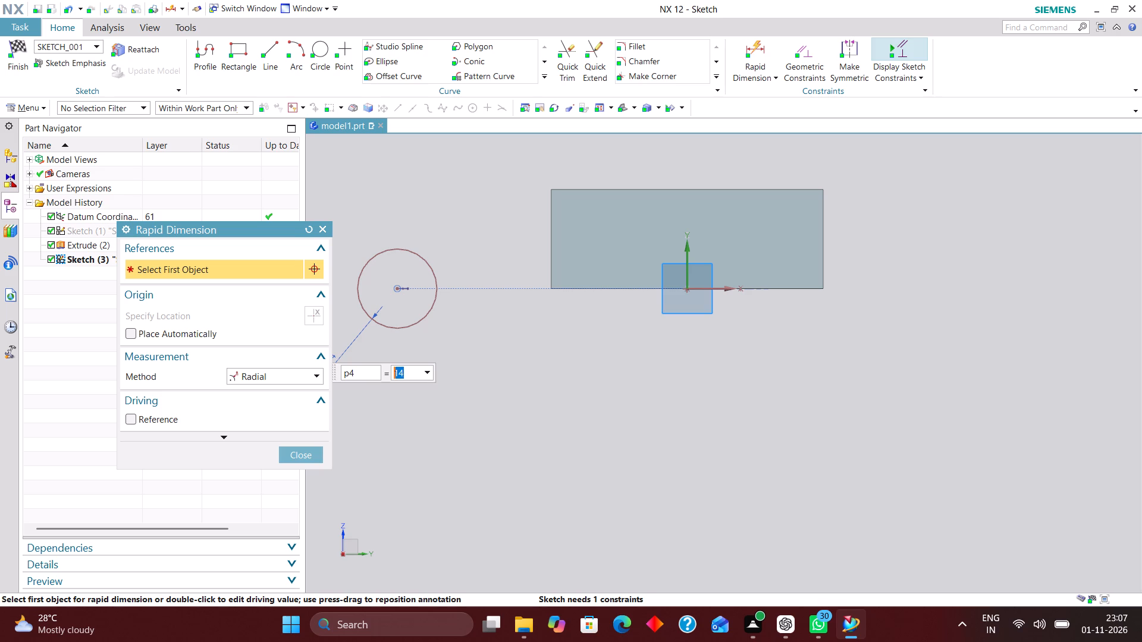
Dimension the circle's centre 56 mm from the vertical axis with the Inferred method, and finish the sketch.
scroll(613, 402, "down", 3)
scroll(667, 421, "down", 5)
scroll(625, 383, "up", 5)
scroll(627, 387, "down", 5)
scroll(635, 410, "up", 5)
scroll(677, 448, "down", 2)
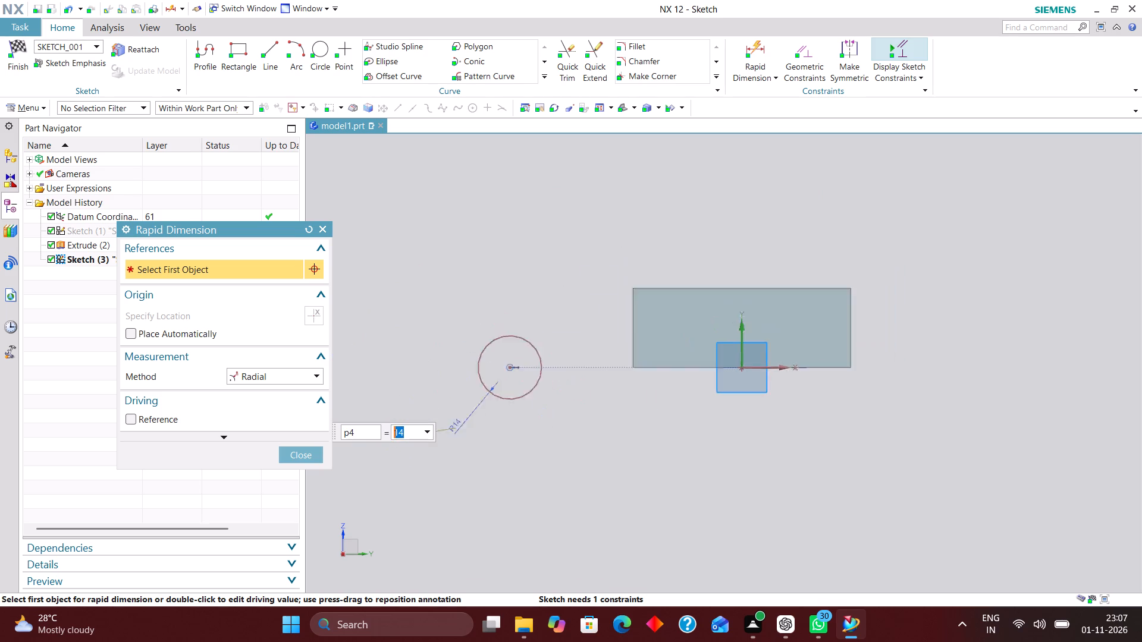
scroll(679, 449, "down", 2)
scroll(619, 423, "up", 5)
scroll(614, 448, "down", 2)
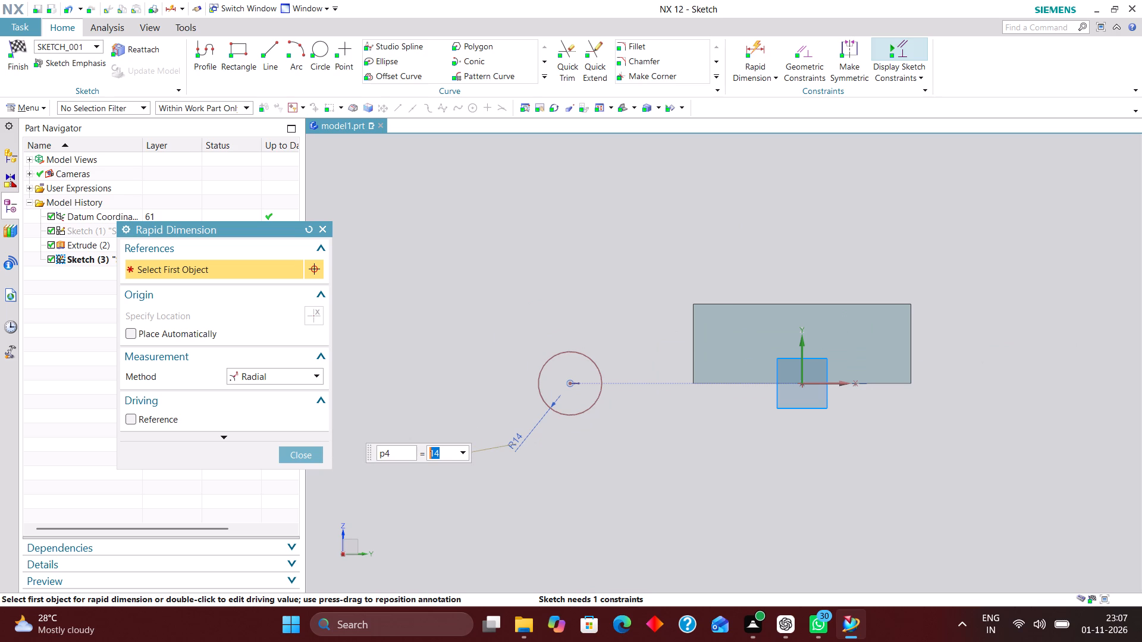
left_click(303, 372)
left_click(302, 397)
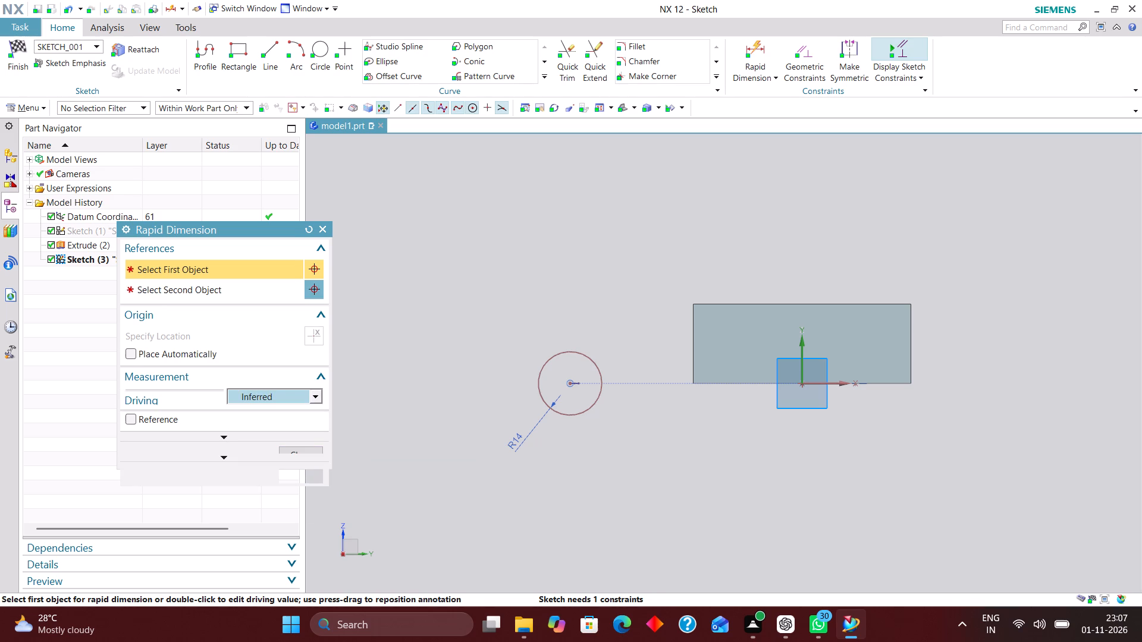
left_click(569, 383)
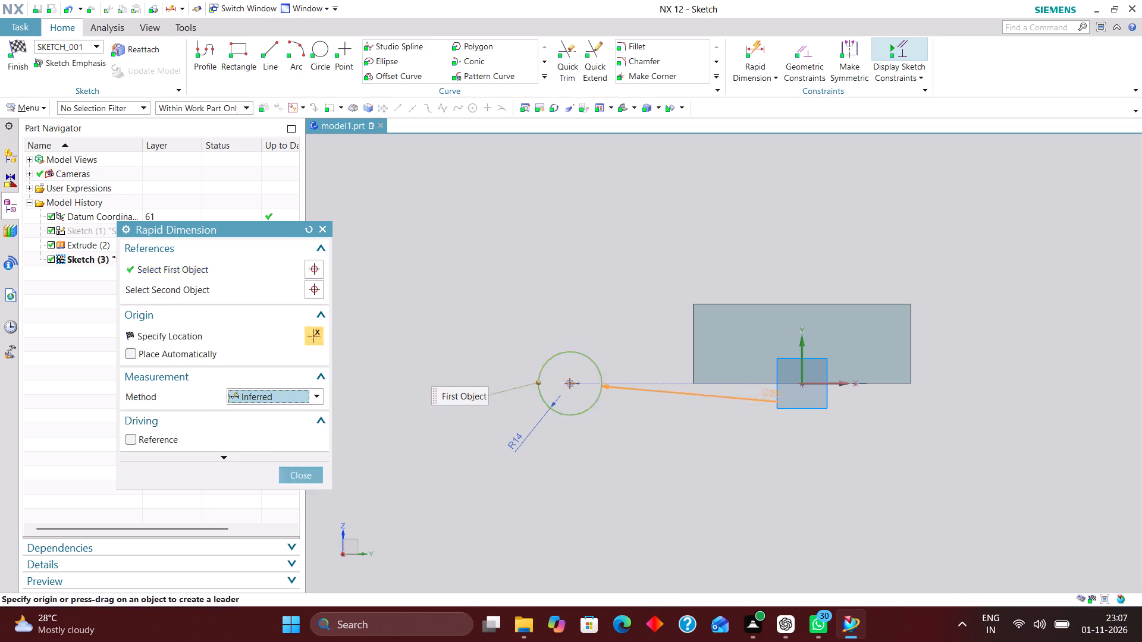
left_click(802, 355)
left_click(723, 479)
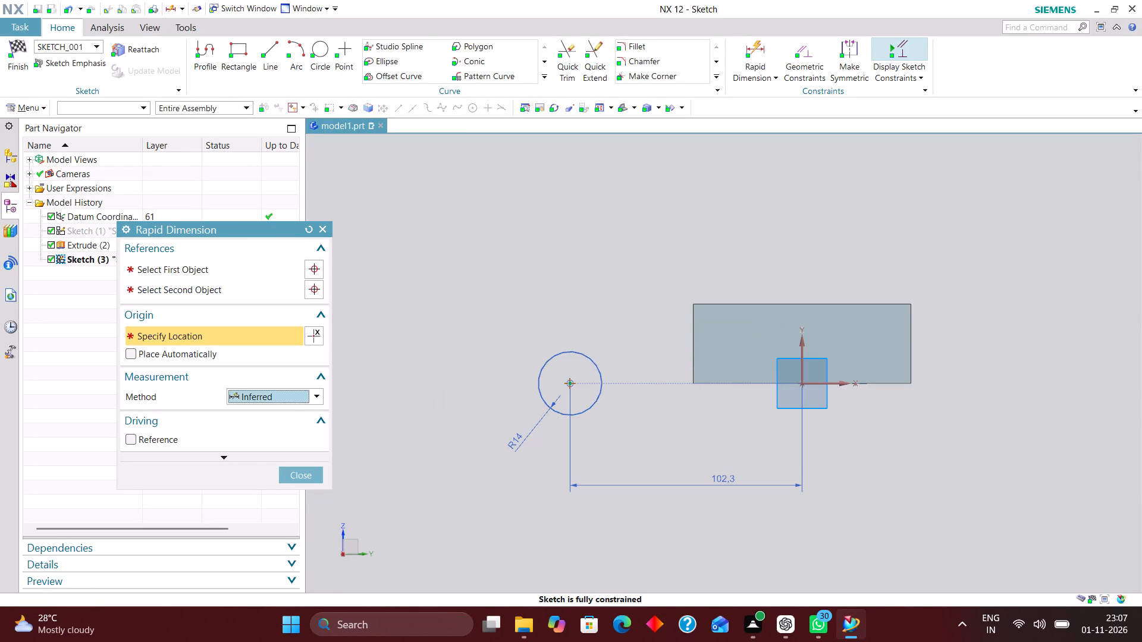
type("56")
key("Return")
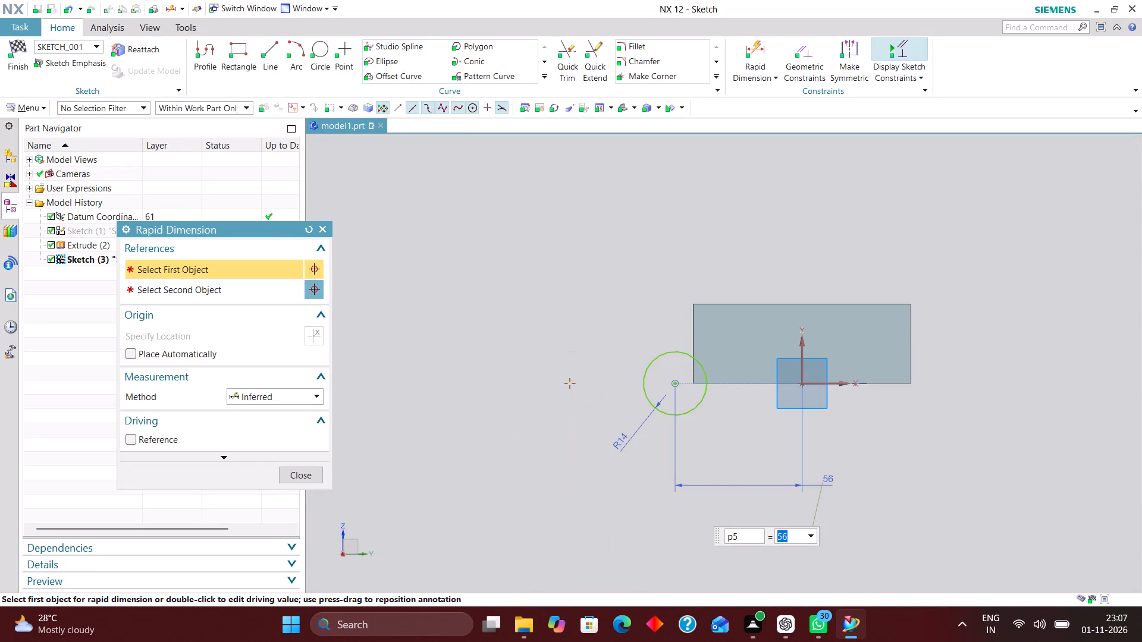
left_click(296, 477)
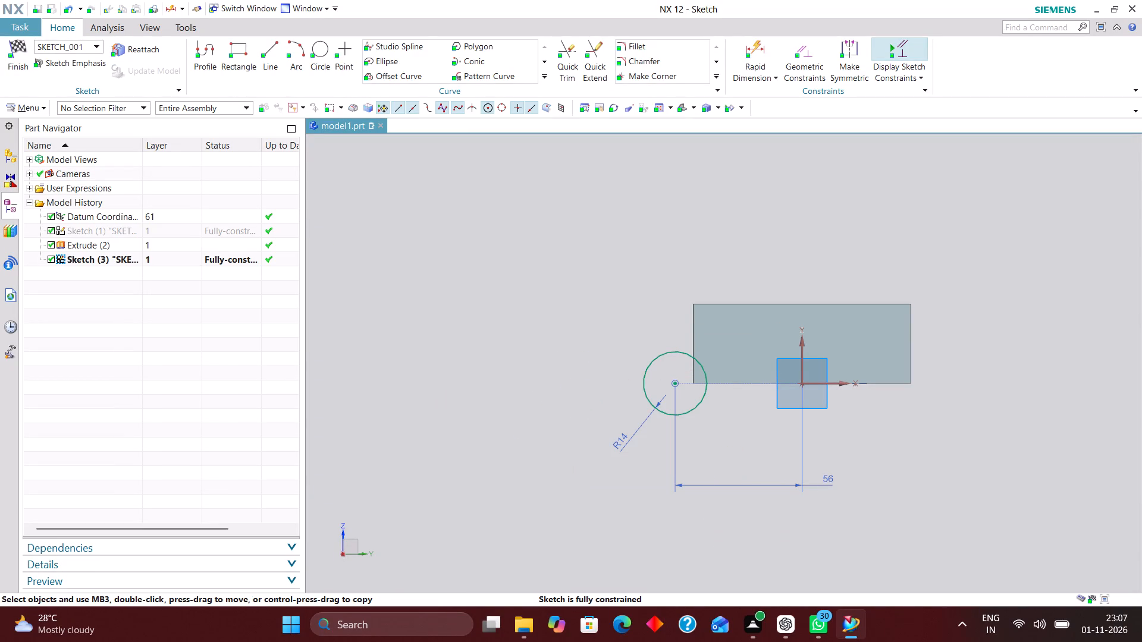
left_click(14, 46)
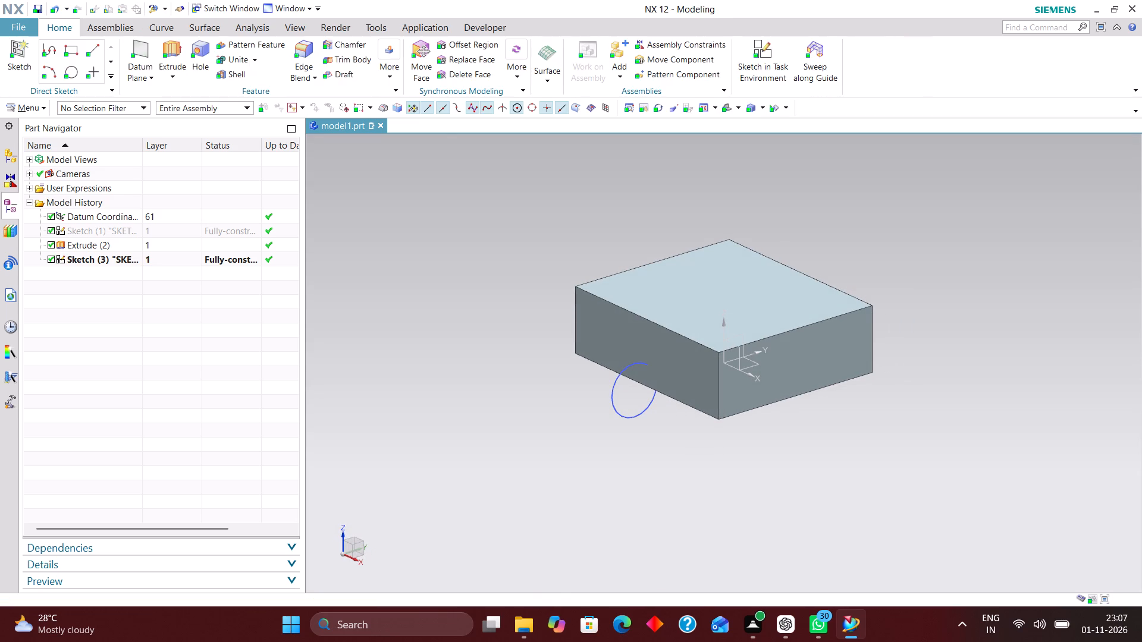
Reopen the base rectangle's sketch with rollback and delete the constraint that centres the rectangle on the vertical axis.
left_click(174, 231)
right_click(174, 230)
left_click(242, 302)
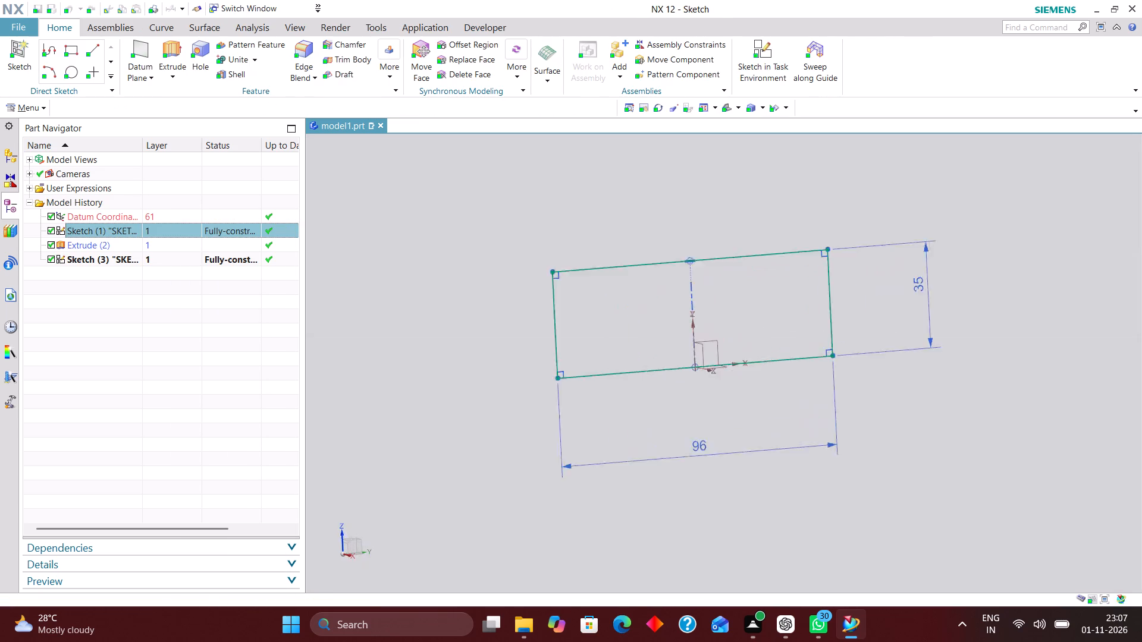
scroll(789, 380, "down", 4)
scroll(720, 338, "up", 4)
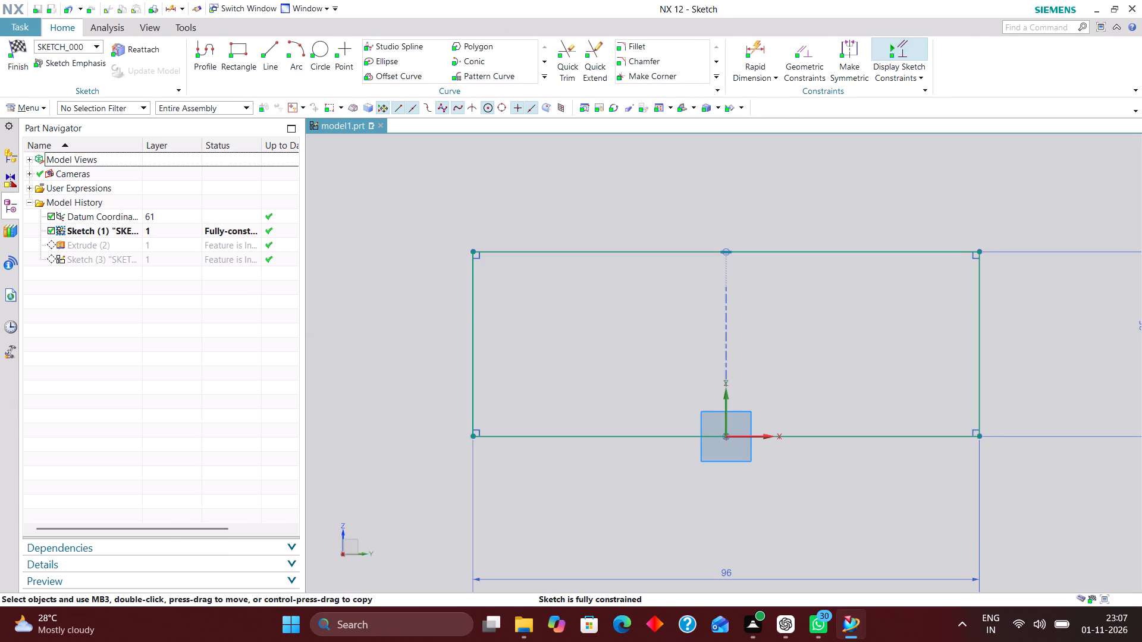
right_click_drag(726, 289, 661, 289)
scroll(736, 310, "down", 2)
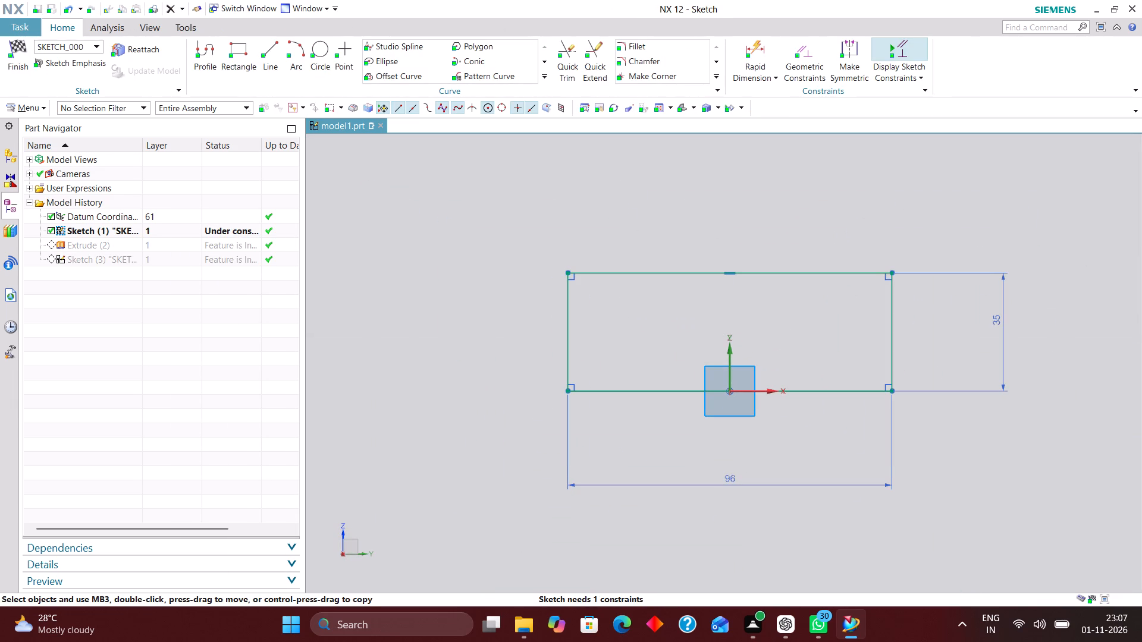
Dimension the rectangle's negative Y side edge 56 mm from the vertical axis, and finish the sketch.
left_click(748, 51)
left_click(566, 372)
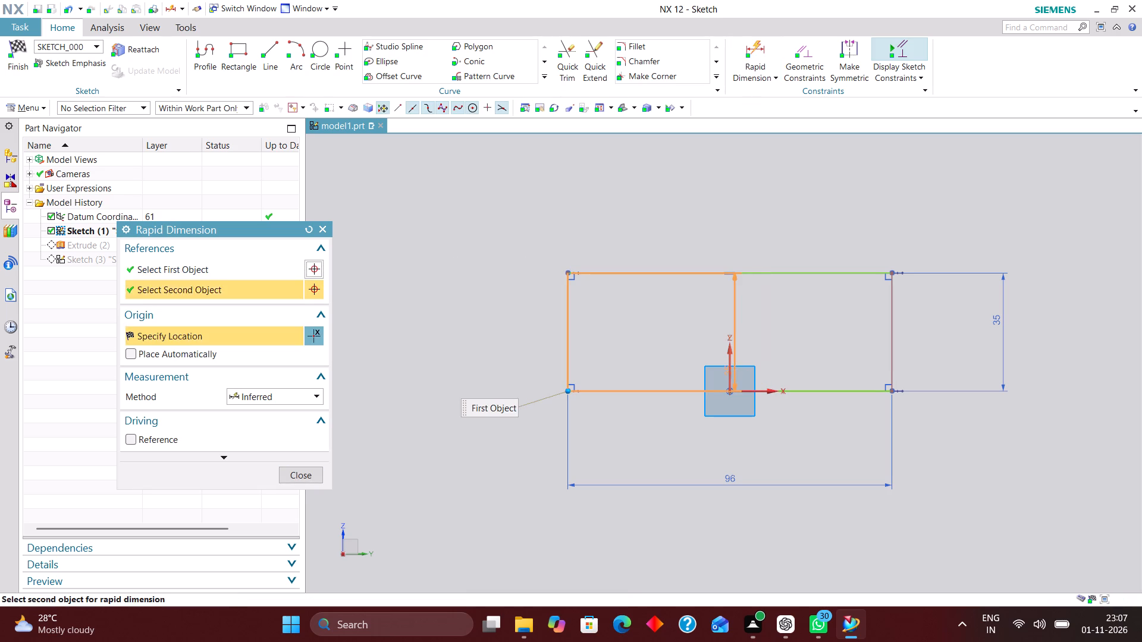
left_click(728, 370)
left_click(658, 543)
type("56")
key("Return")
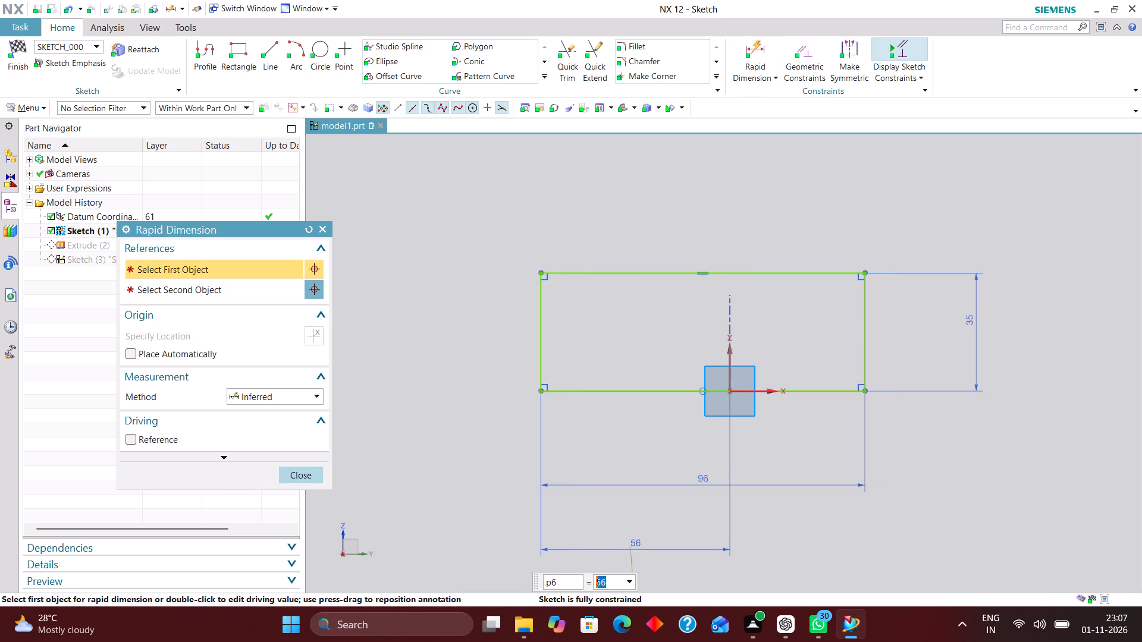
left_click(306, 476)
left_click(14, 40)
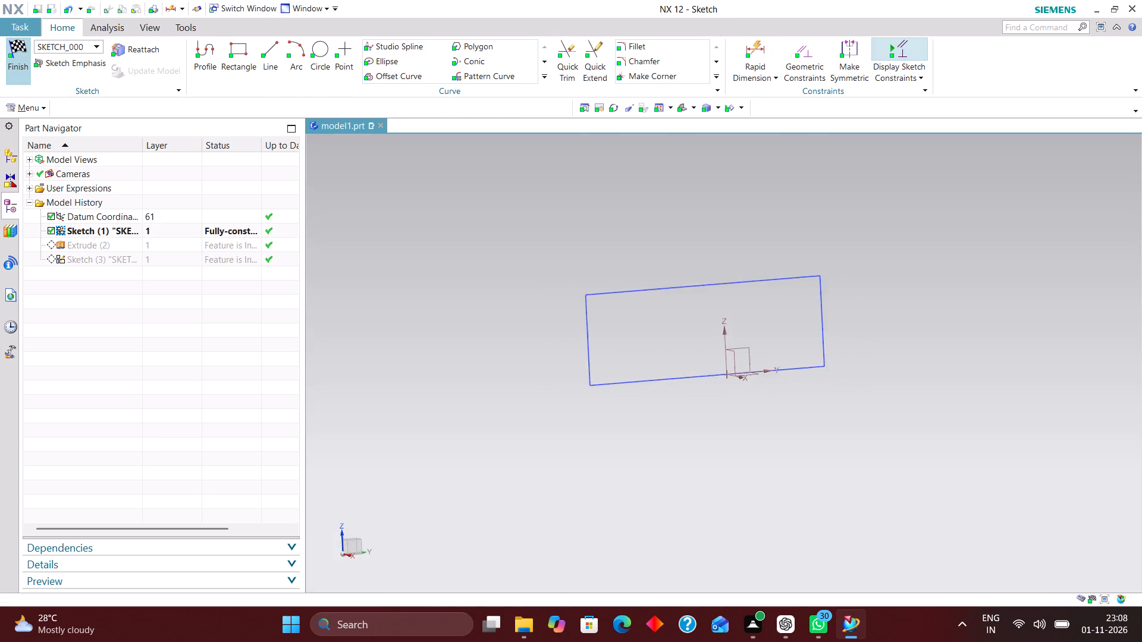
Reopen the circle's sketch for editing with rollback.
left_click(164, 257)
right_click(164, 258)
left_click(235, 308)
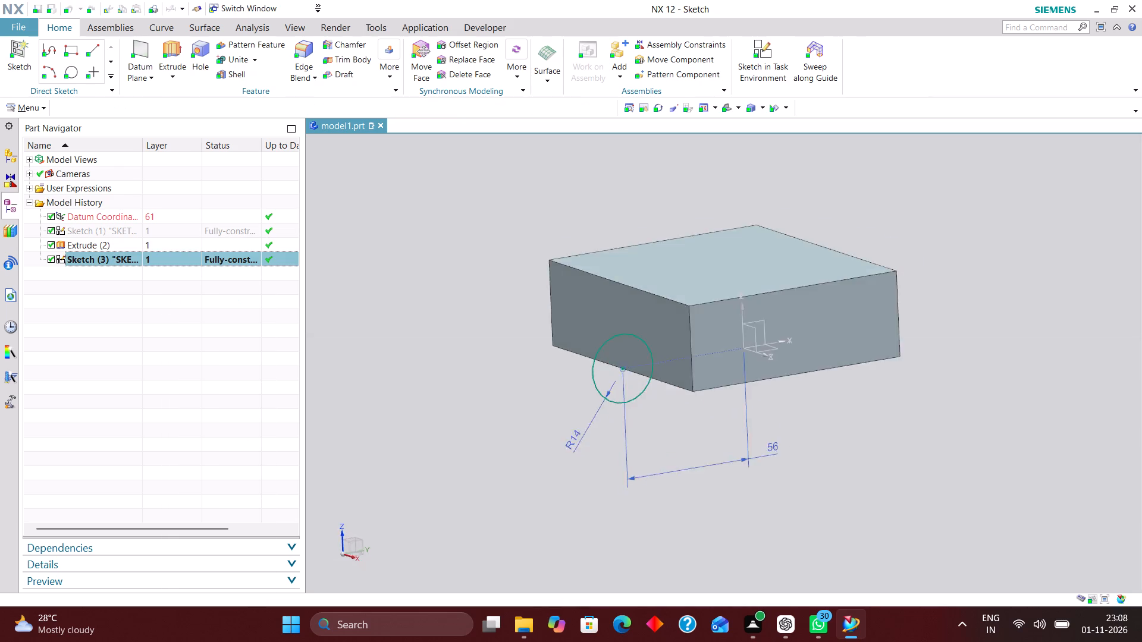
Examine the circle's placement relative to the block's lower corner, side edge and the sketch origin.
scroll(516, 377, "down", 4)
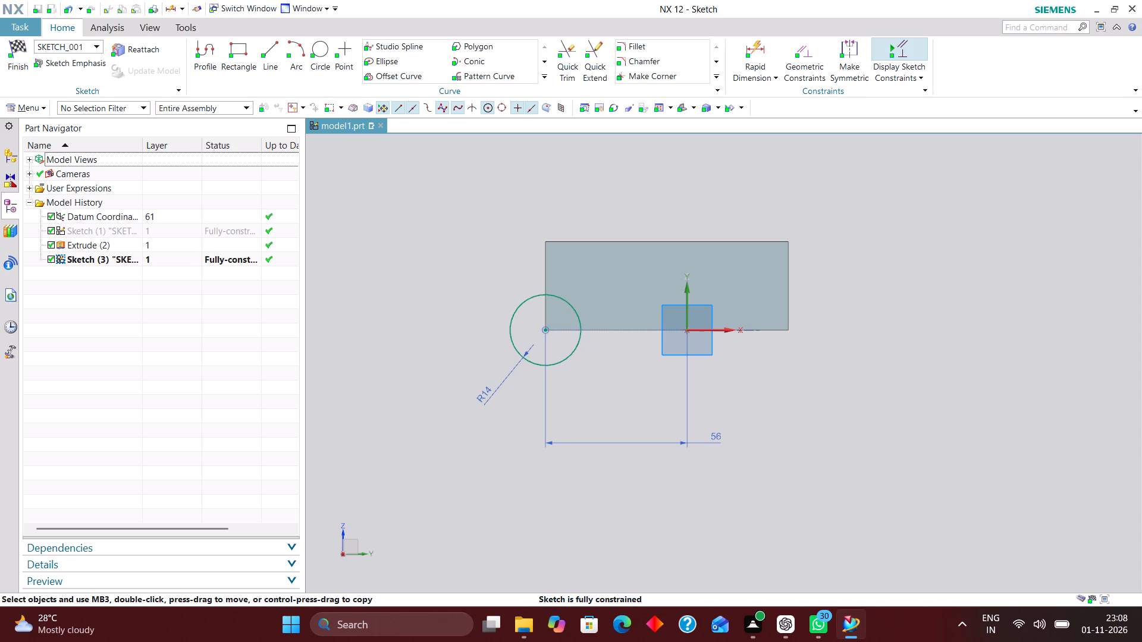
scroll(560, 326, "down", 1)
scroll(526, 281, "up", 4)
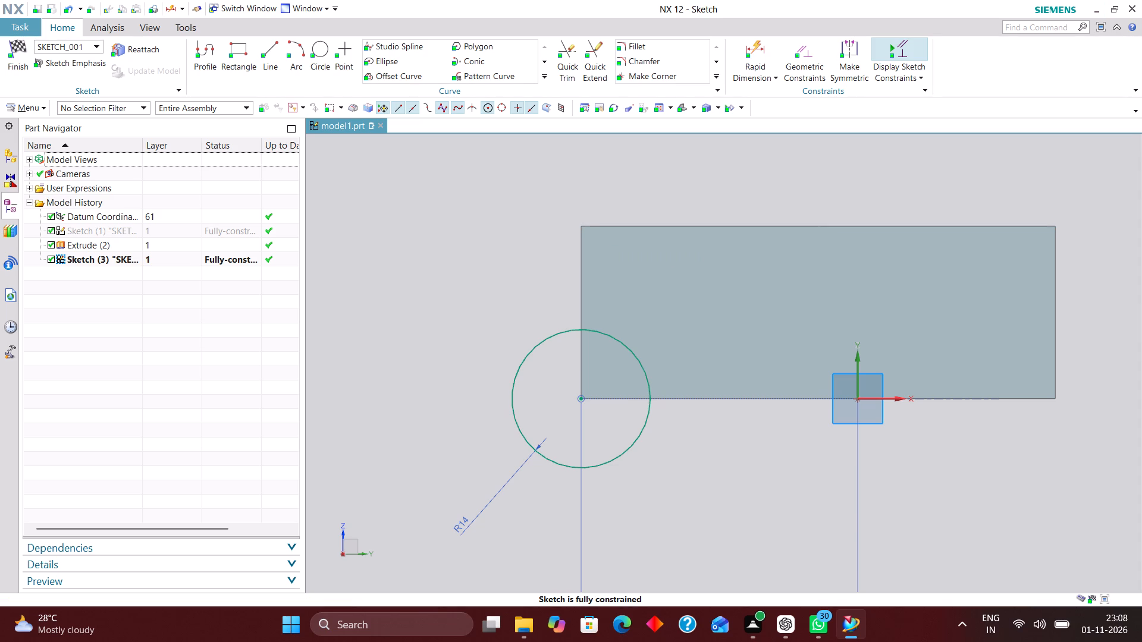
scroll(675, 487, "down", 2)
scroll(693, 465, "up", 4)
scroll(586, 443, "down", 2)
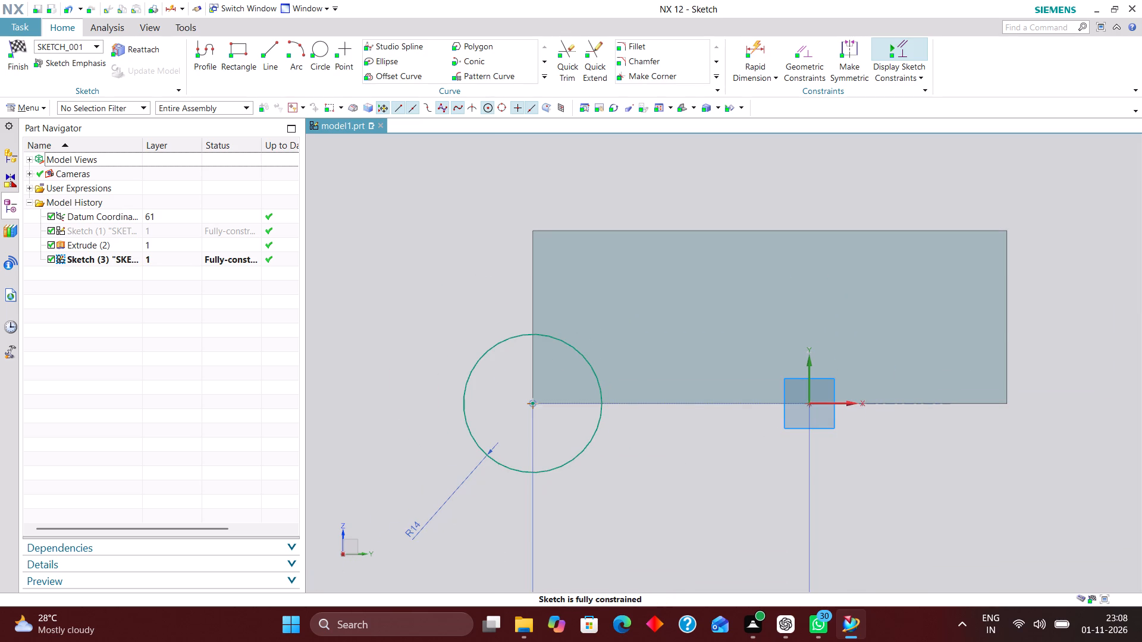
scroll(789, 445, "up", 3)
scroll(487, 399, "down", 5)
scroll(1024, 341, "up", 3)
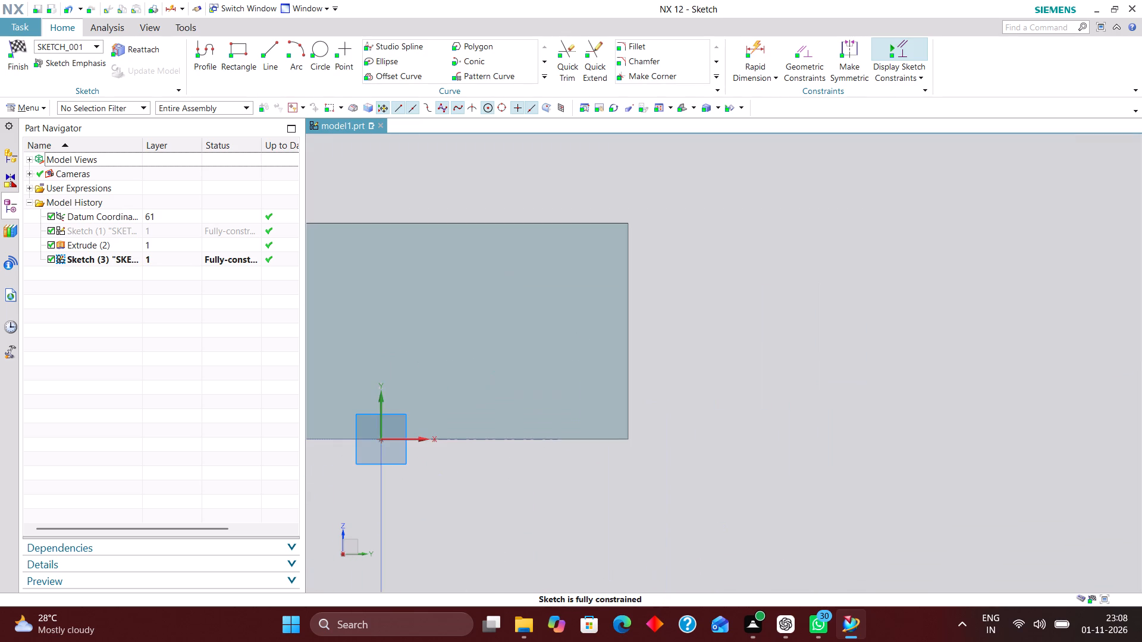
scroll(823, 436, "down", 4)
scroll(603, 451, "up", 4)
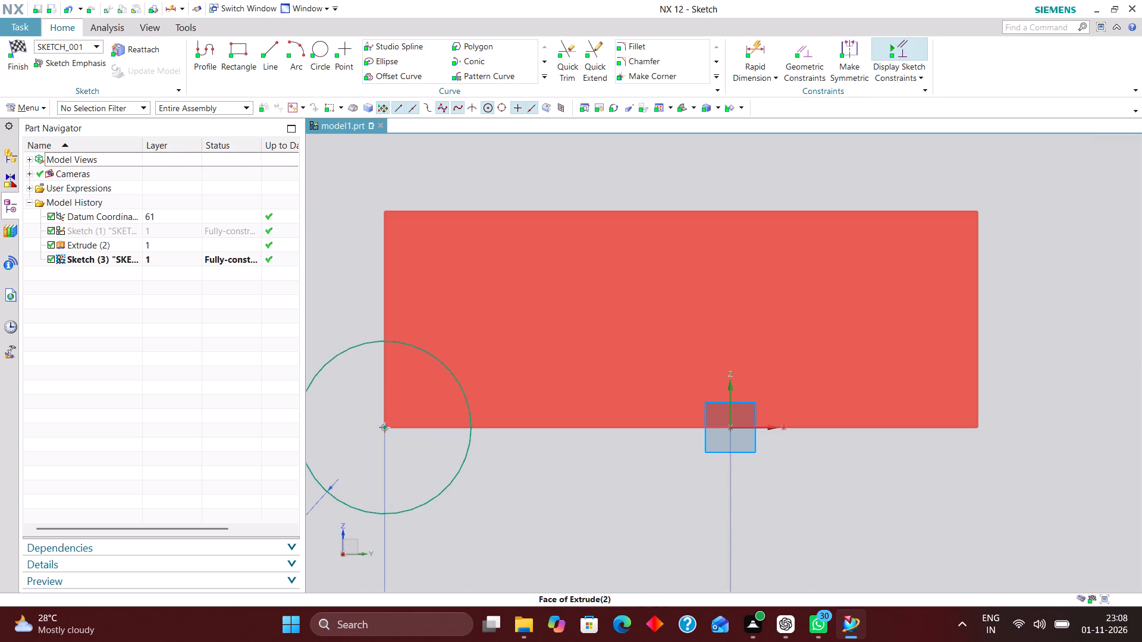
scroll(718, 464, "down", 2)
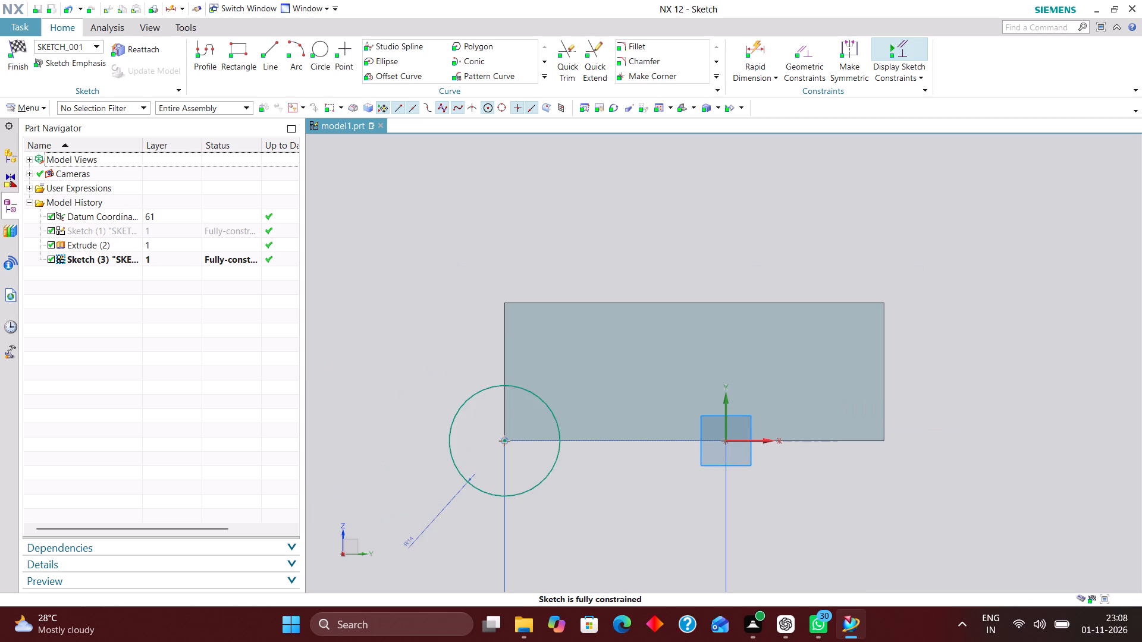
scroll(717, 500, "down", 4)
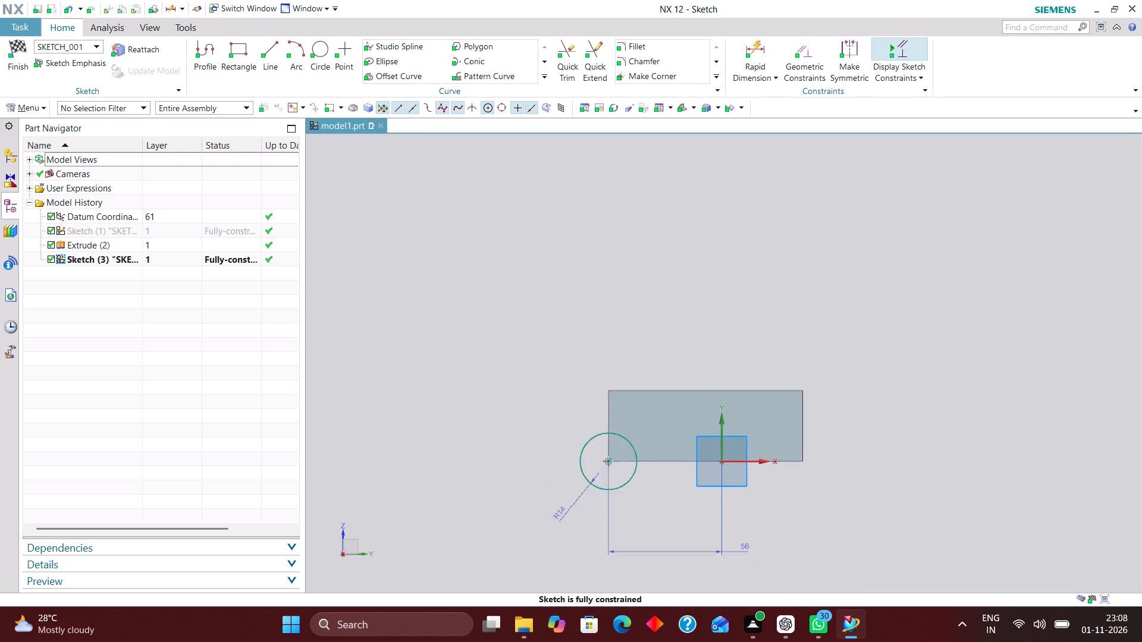
scroll(741, 450, "up", 4)
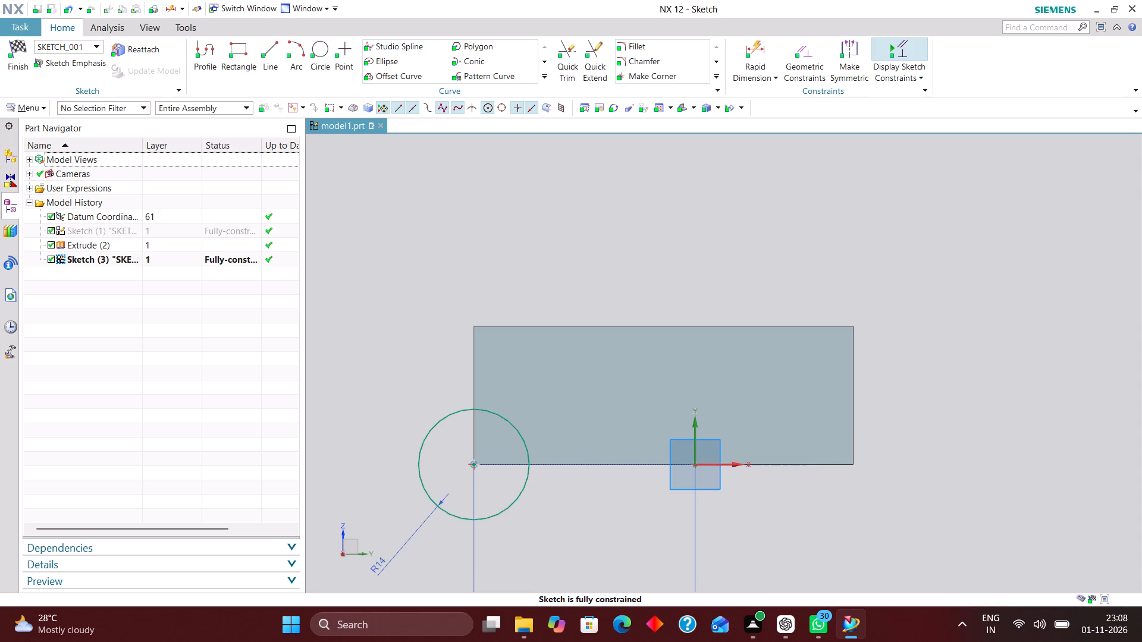
scroll(741, 275, "down", 4)
scroll(705, 340, "up", 1)
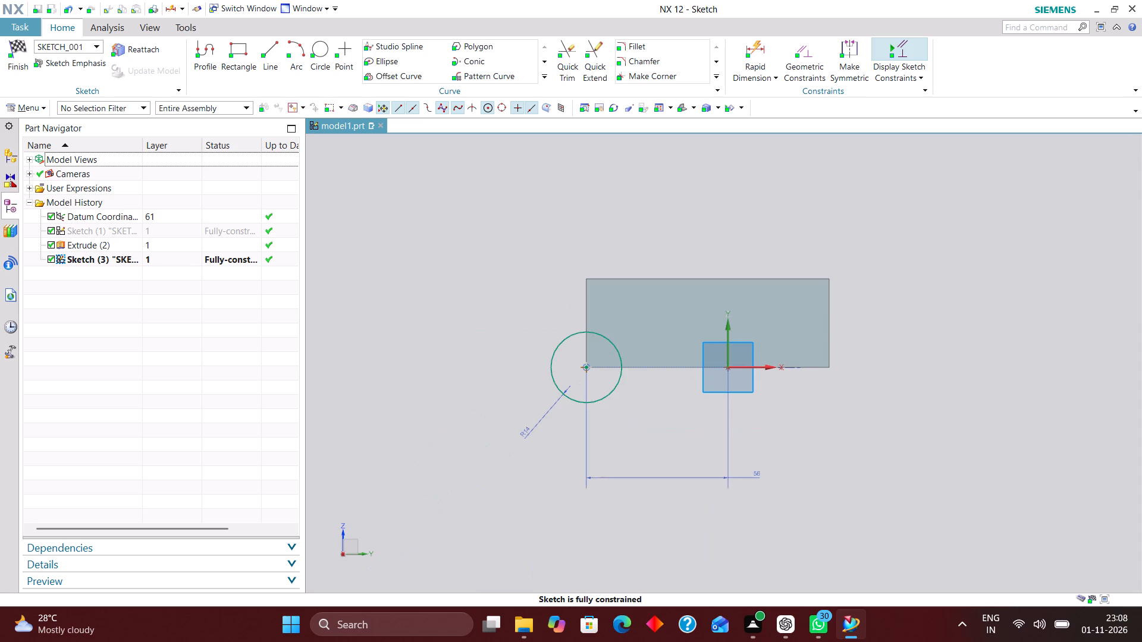
scroll(705, 340, "up", 1)
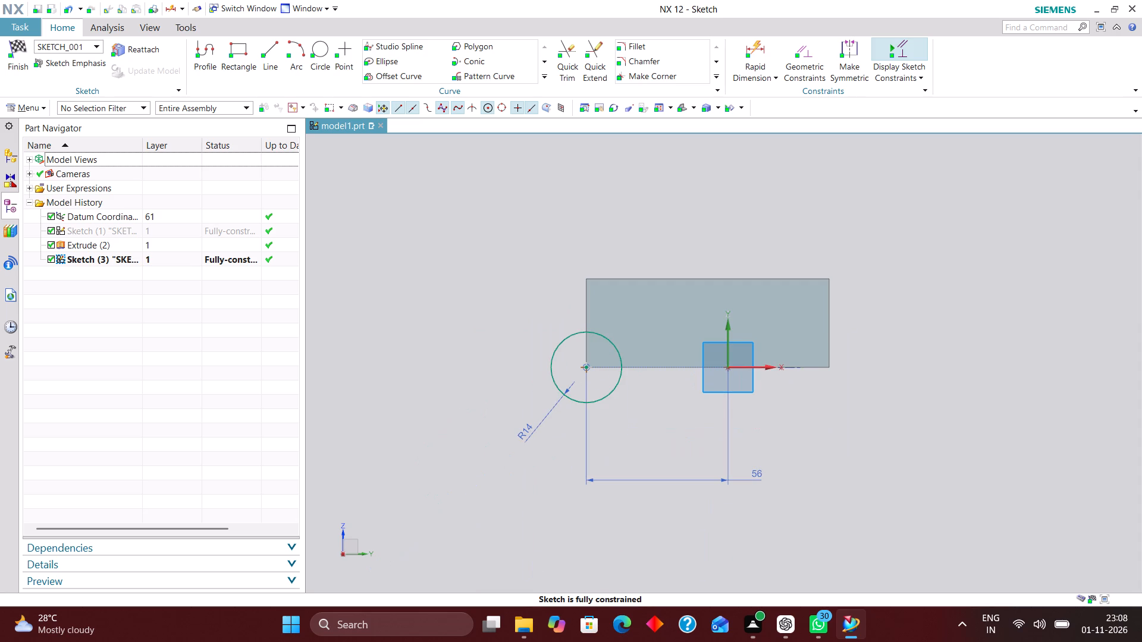
scroll(633, 478, "down", 1)
scroll(631, 356, "up", 2)
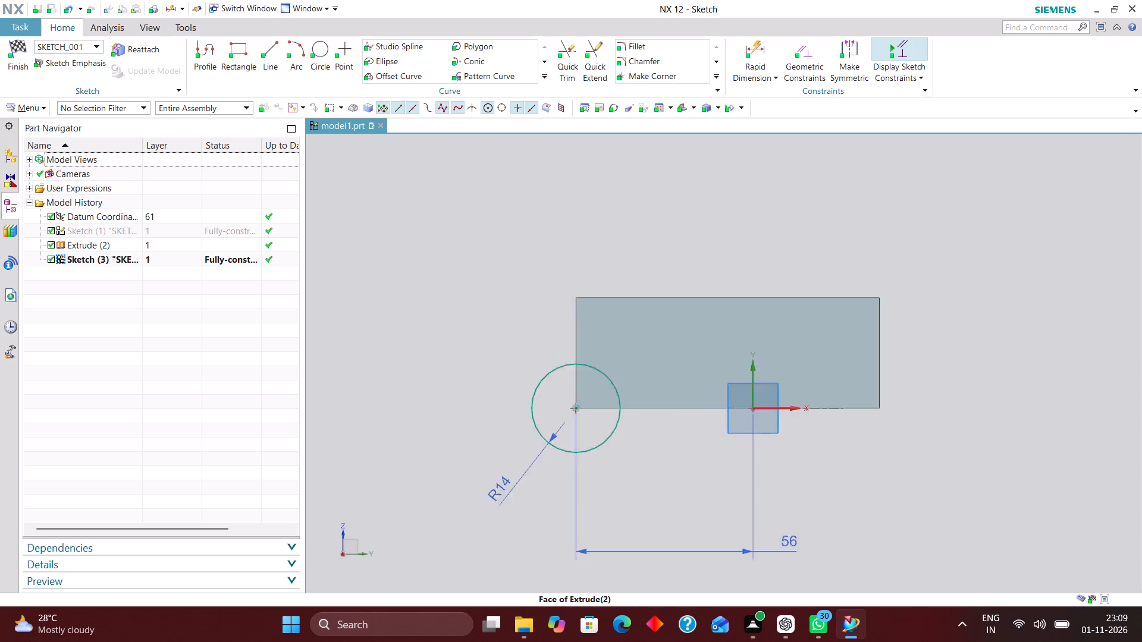
scroll(631, 356, "up", 3)
scroll(523, 404, "down", 2)
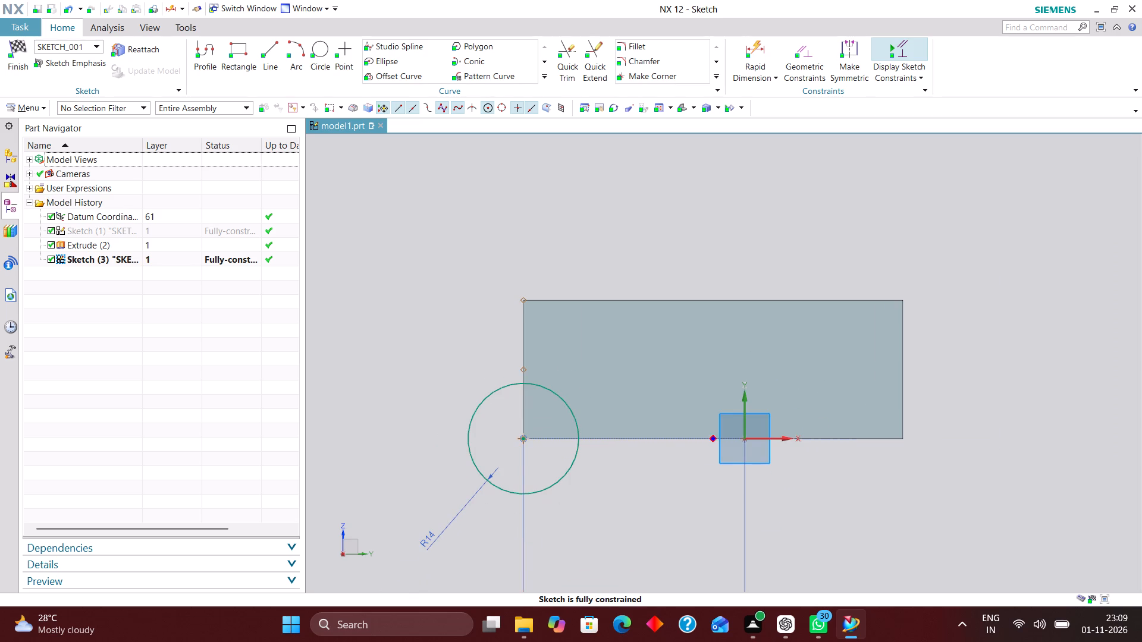
With the block hidden, delete the constraint holding the circle's centre on the horizontal axis and move the circle freehand above that axis.
right_click_drag(673, 353, 675, 464)
right_click_drag(703, 437, 640, 417)
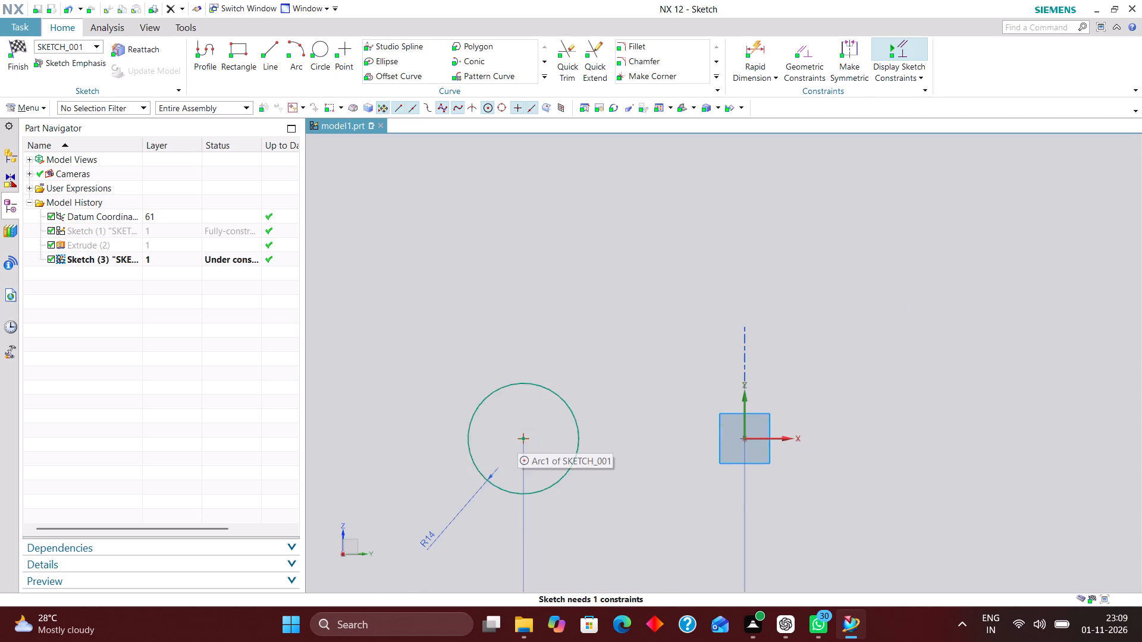
left_click_drag(524, 439, 521, 389)
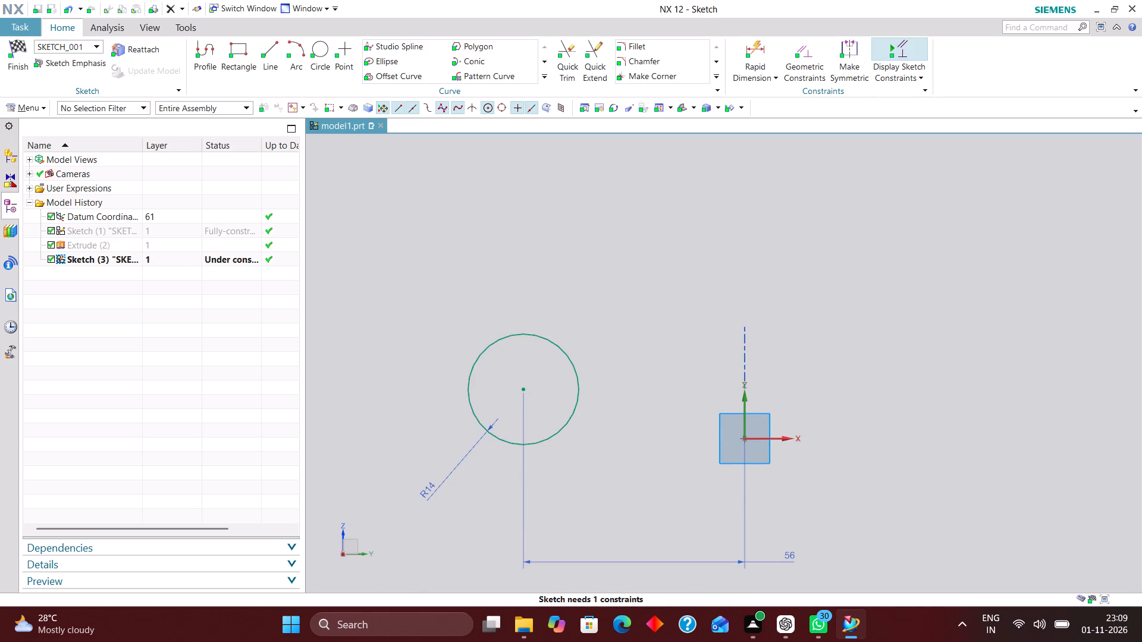
Show the hidden extruded block again.
left_click(178, 229)
right_click(178, 229)
left_click(116, 241)
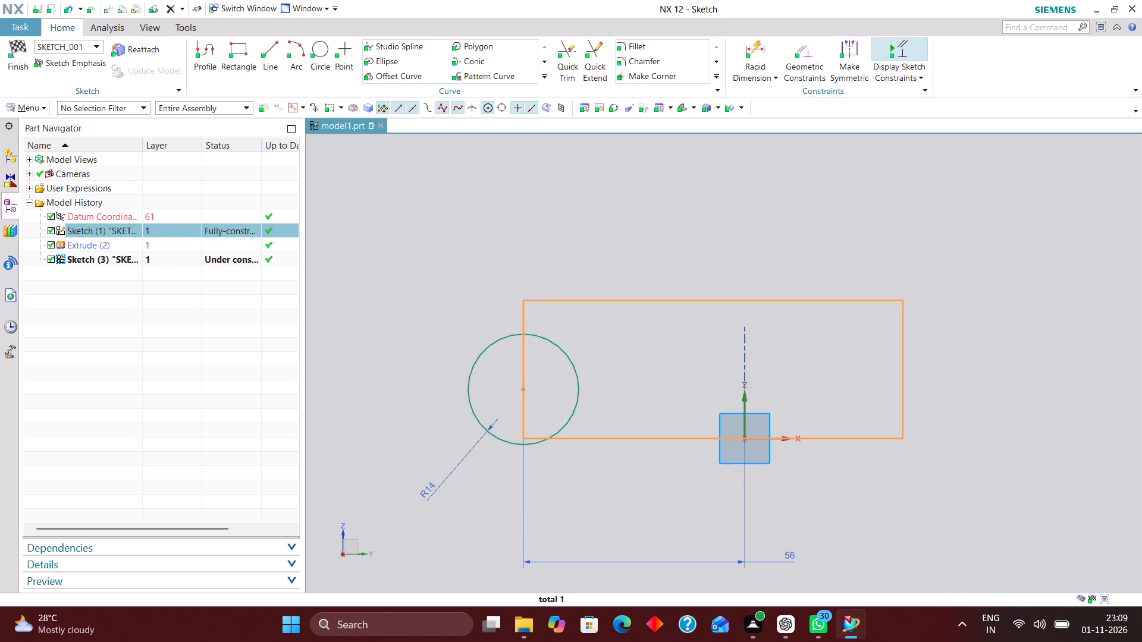
right_click(116, 241)
left_click(173, 251)
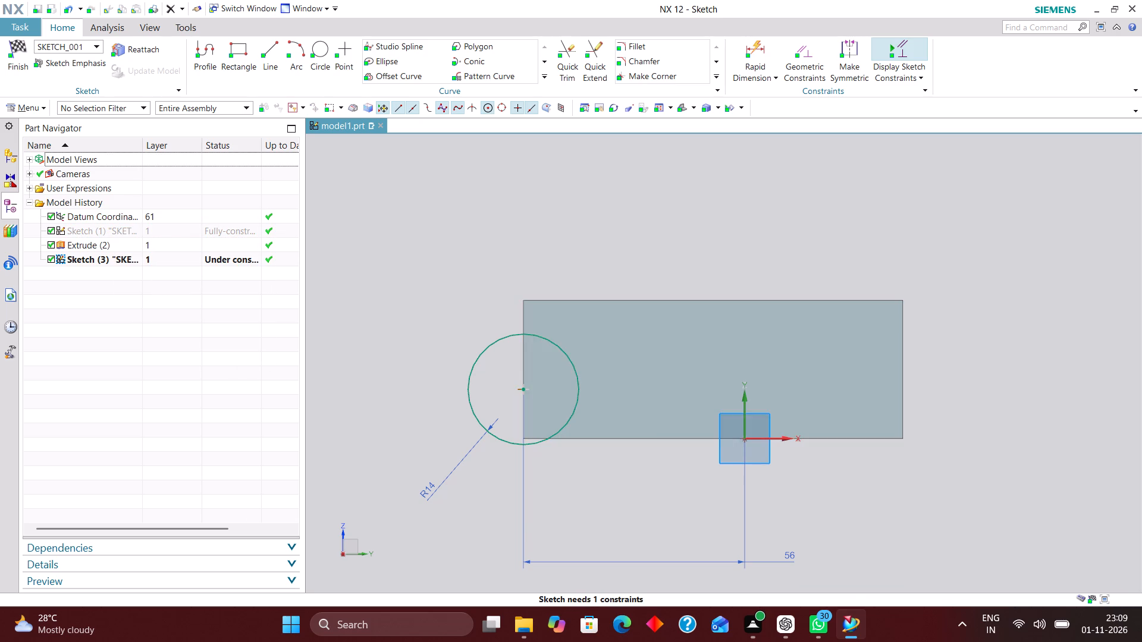
Finish editing the sketch with the R14 circle at the block's side edge.
scroll(519, 394, "up", 2)
left_click(523, 381)
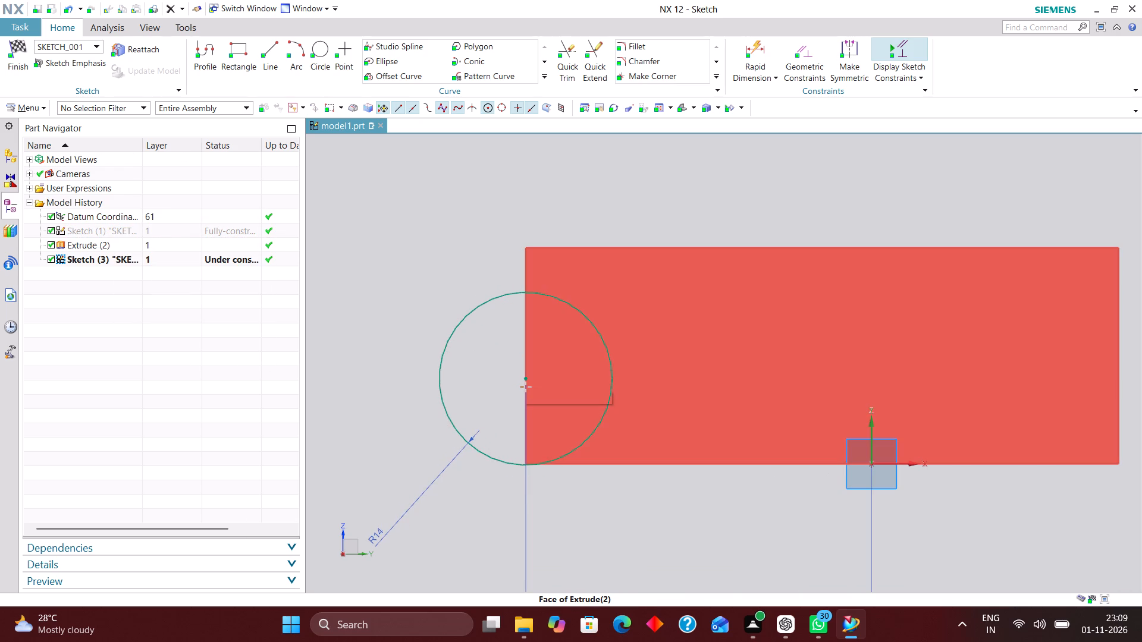
scroll(656, 429, "down", 2)
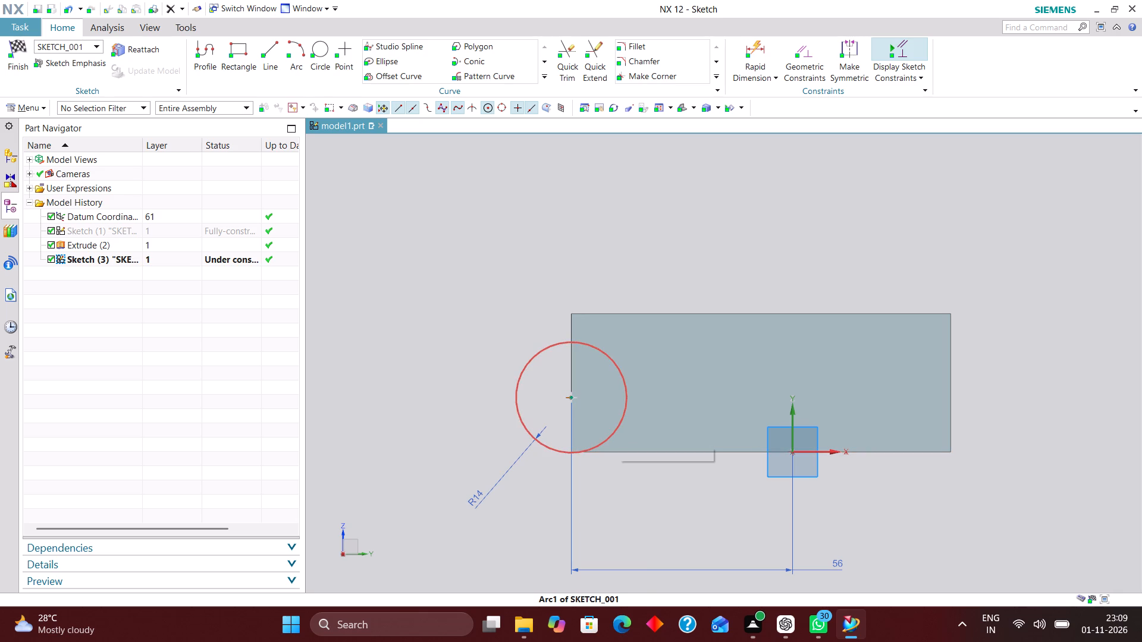
scroll(540, 435, "down", 2)
scroll(538, 408, "up", 1)
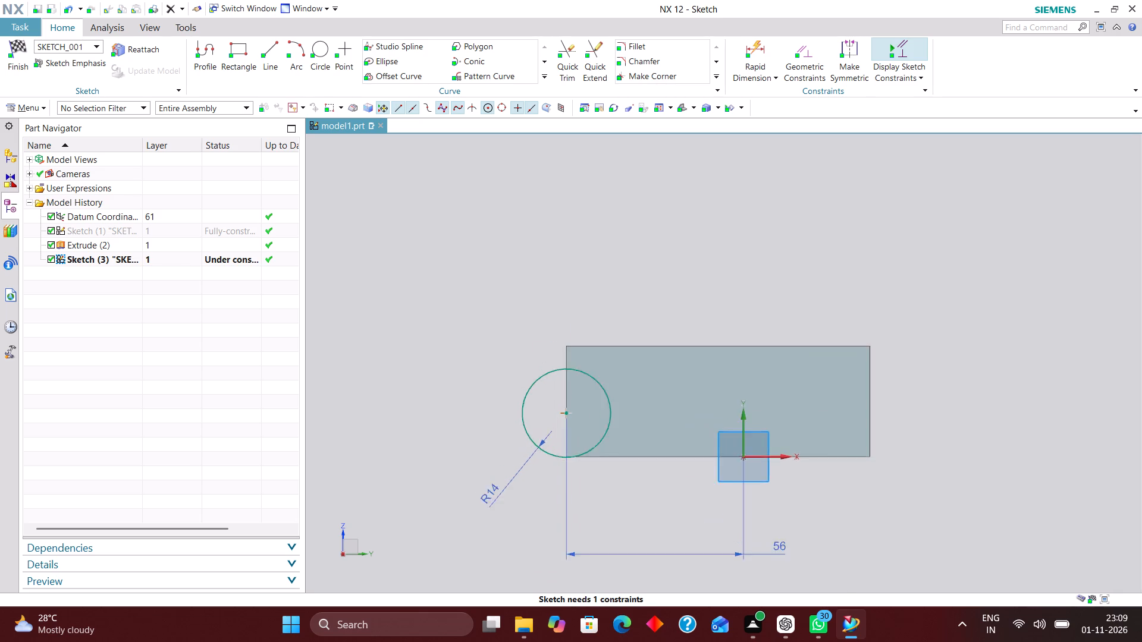
scroll(538, 408, "up", 1)
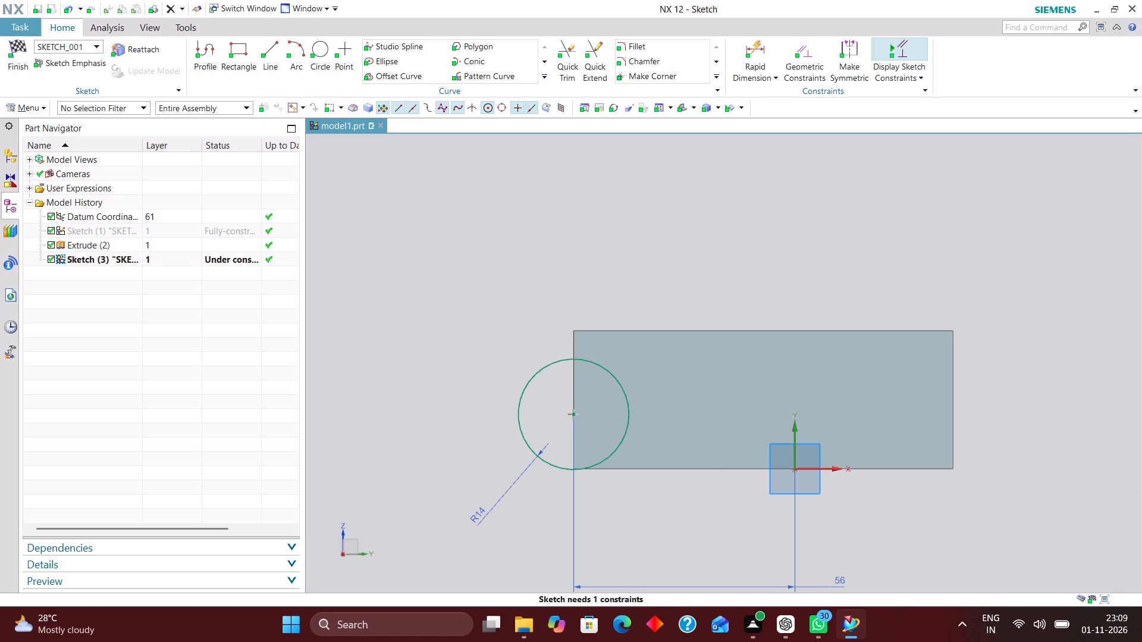
left_click(19, 42)
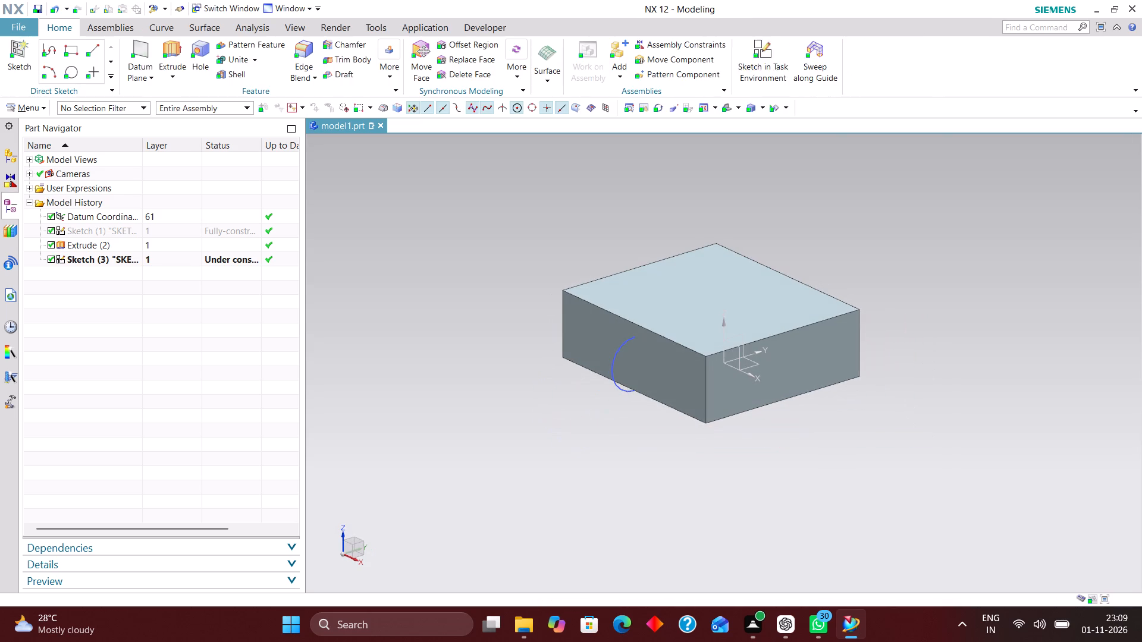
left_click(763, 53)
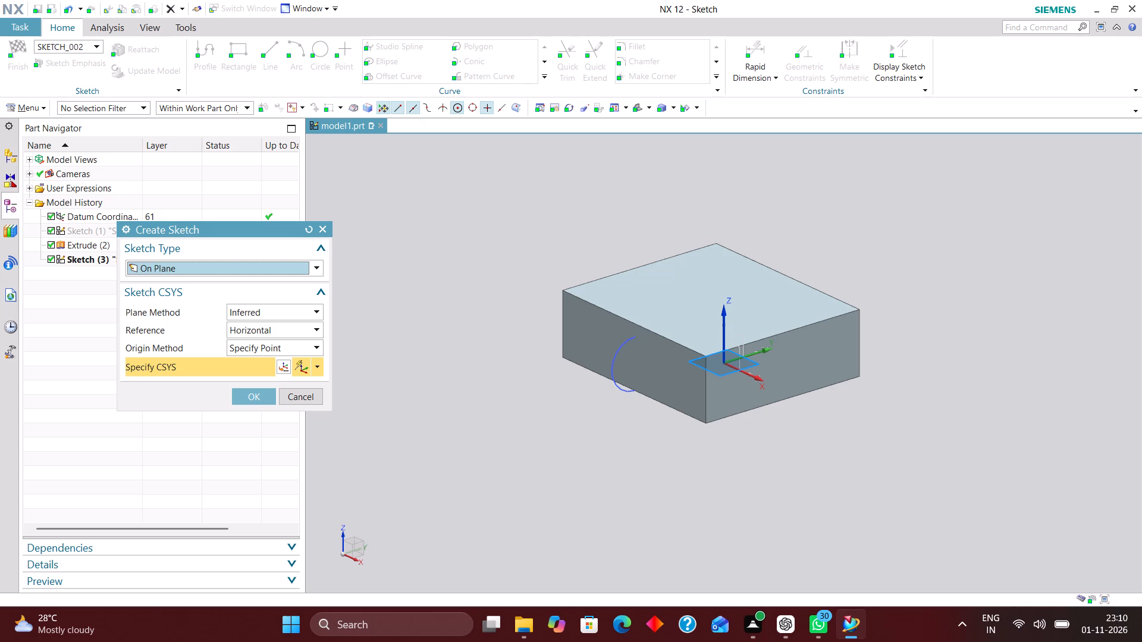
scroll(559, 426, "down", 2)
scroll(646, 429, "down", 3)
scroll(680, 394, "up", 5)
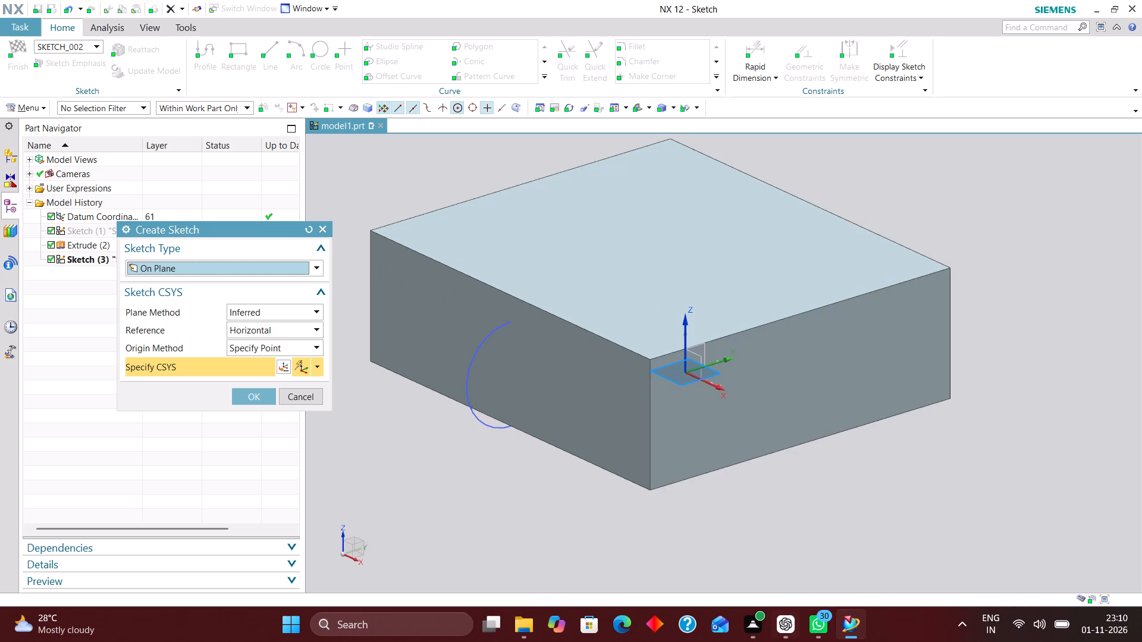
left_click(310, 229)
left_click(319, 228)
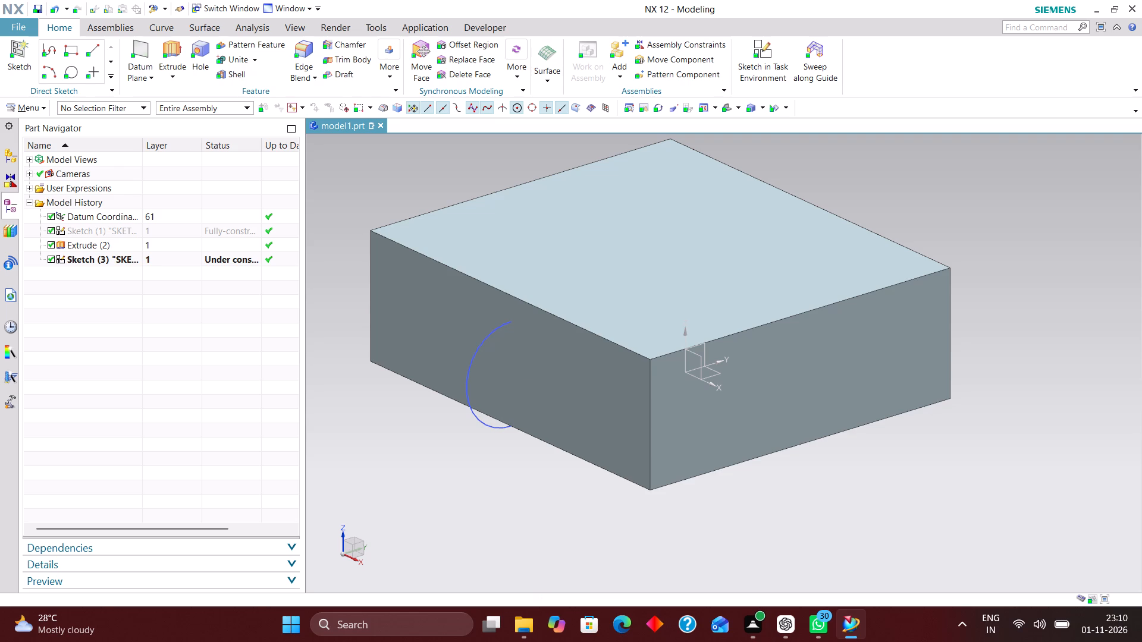
Create a new task-environment sketch on the XY plane of the datum coordinate system.
scroll(544, 468, "down", 2)
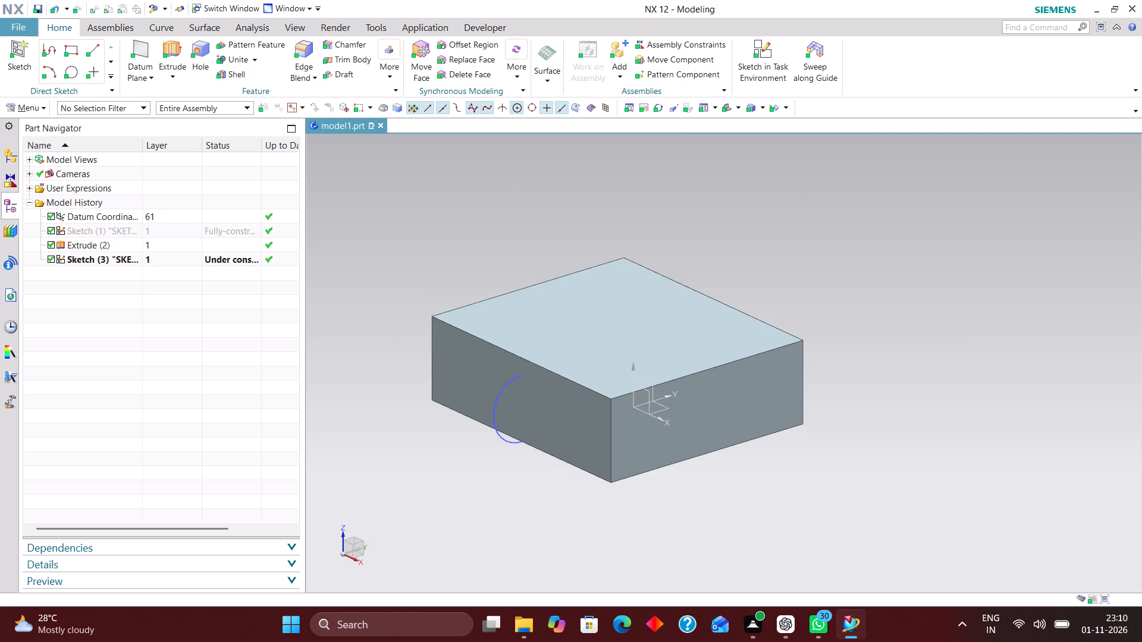
scroll(528, 543, "down", 1)
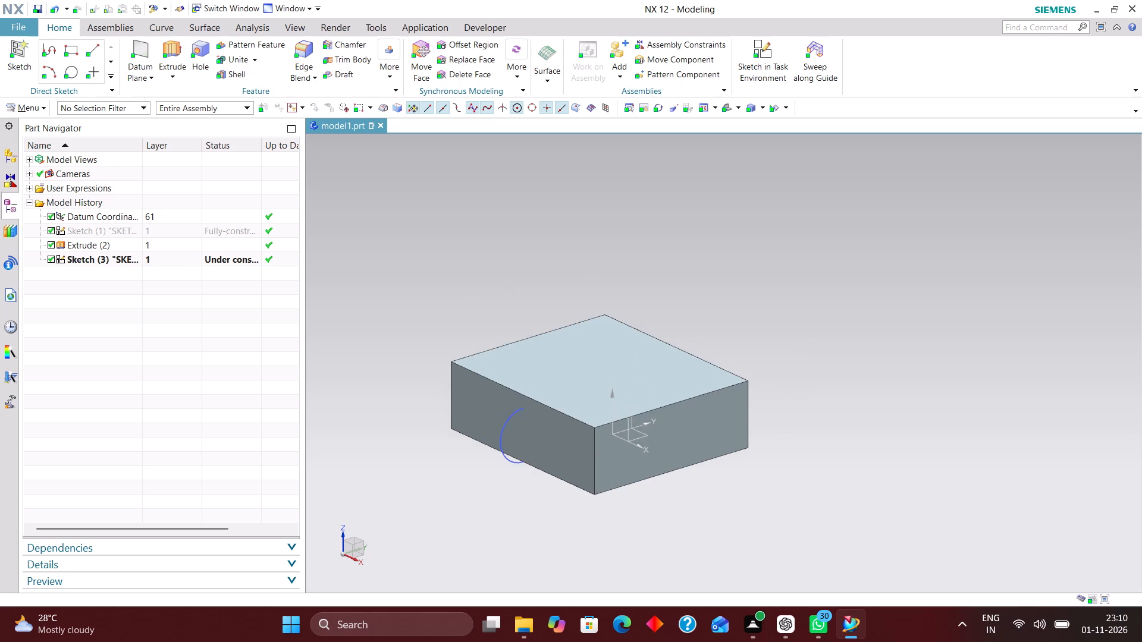
scroll(533, 554, "up", 3)
scroll(726, 497, "down", 2)
scroll(746, 490, "up", 2)
scroll(744, 495, "down", 1)
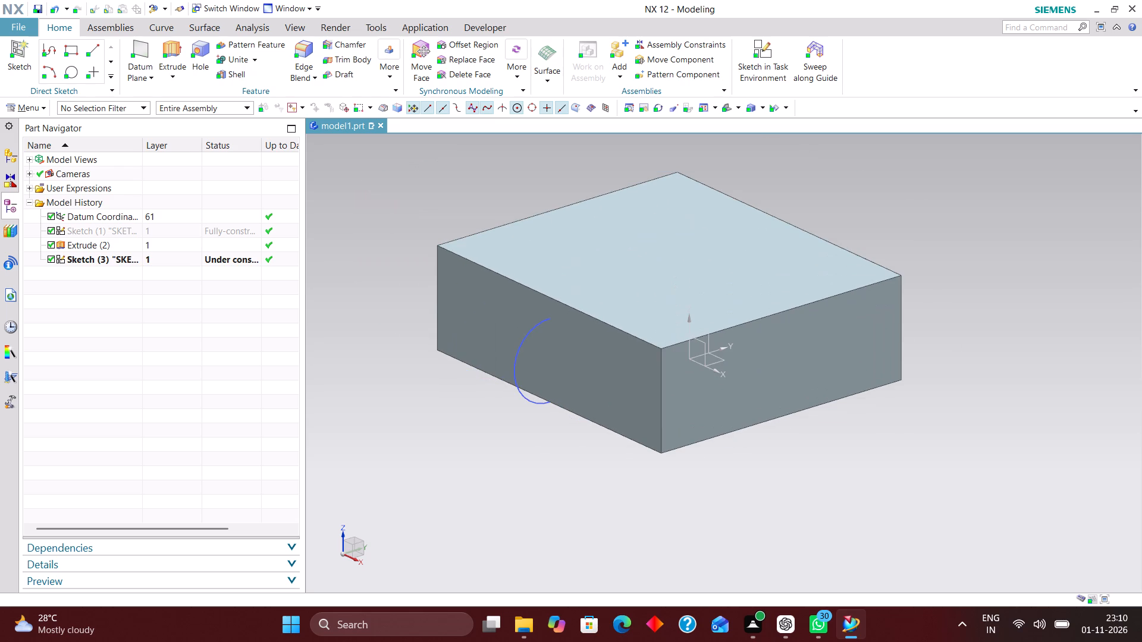
left_click(767, 49)
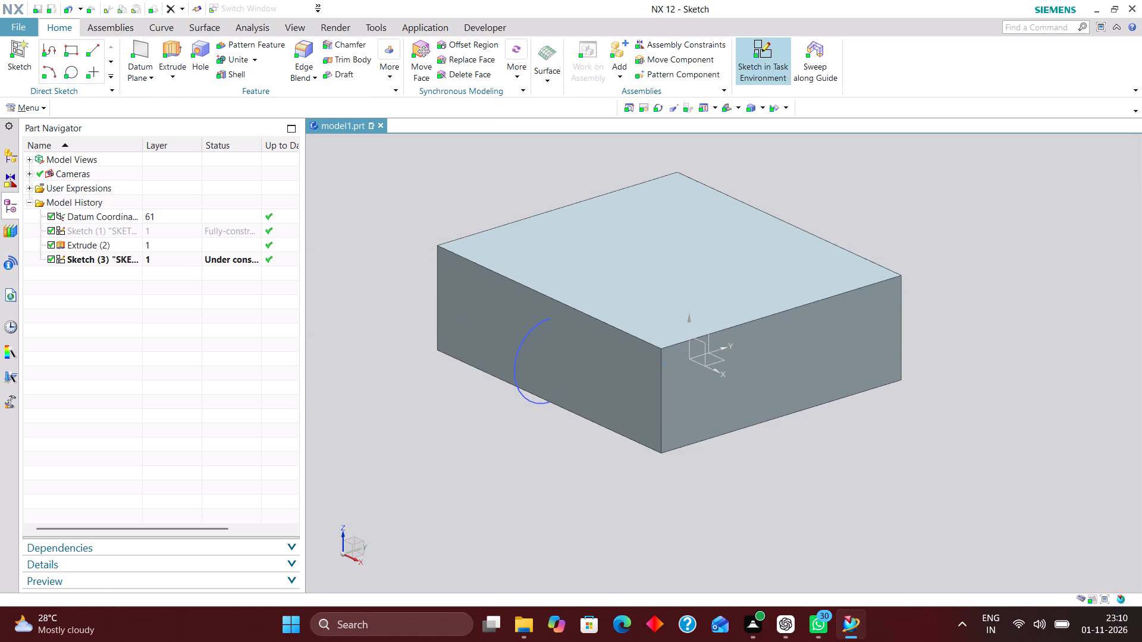
left_click(718, 361)
left_click(244, 394)
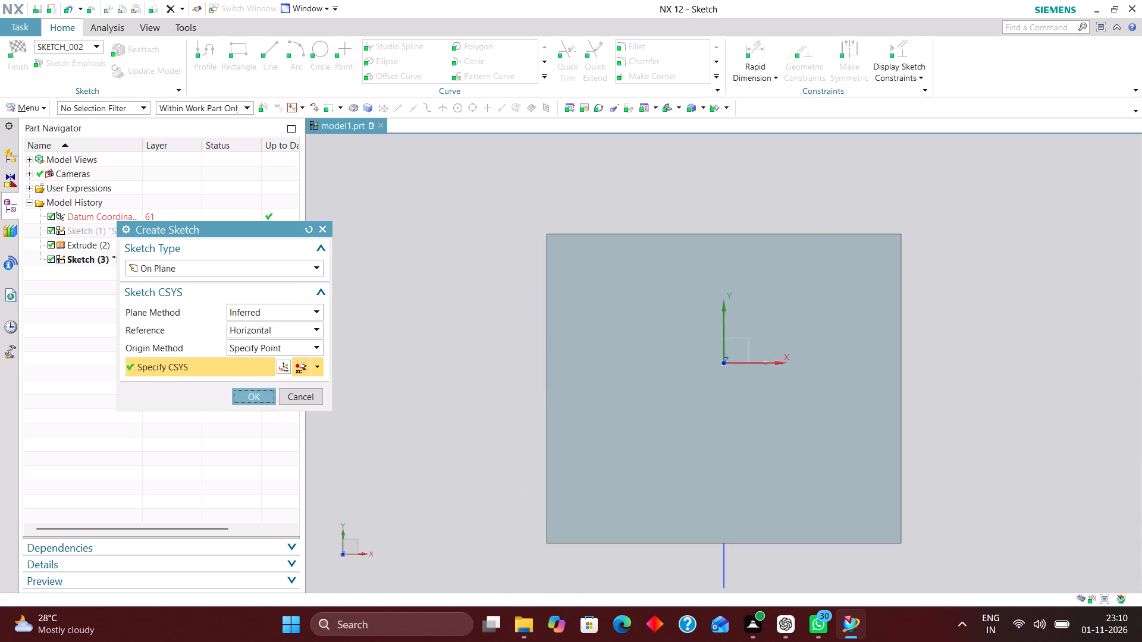
Draw a rectangle about 150 mm wide and 22 mm high across the block, extending past both of its side edges.
scroll(529, 279, "down", 2)
scroll(610, 343, "up", 1)
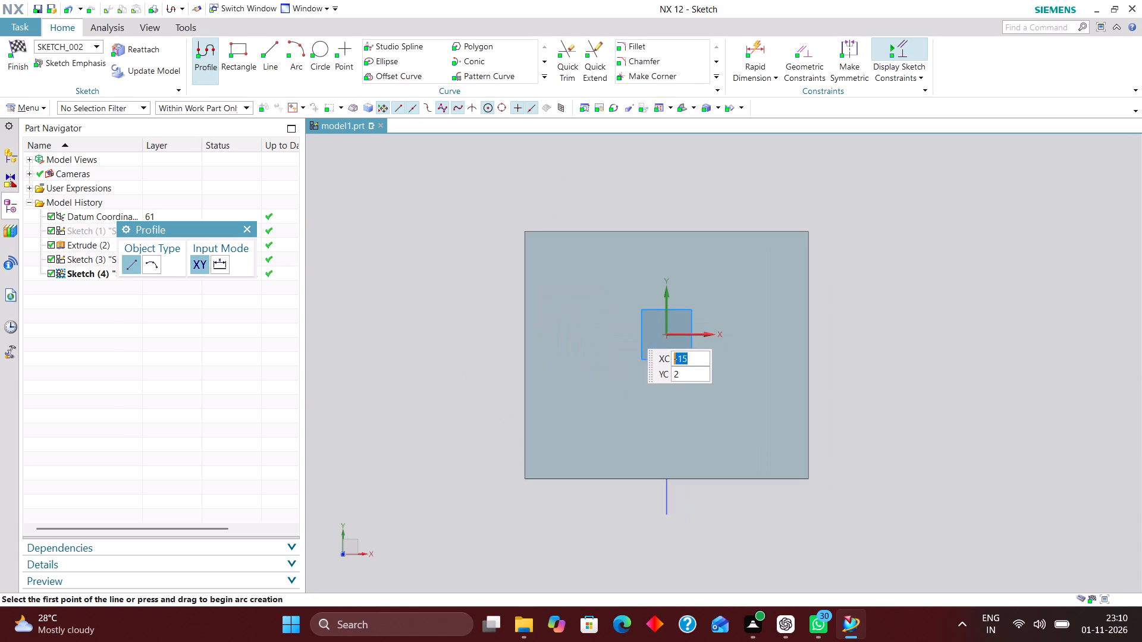
left_click(239, 44)
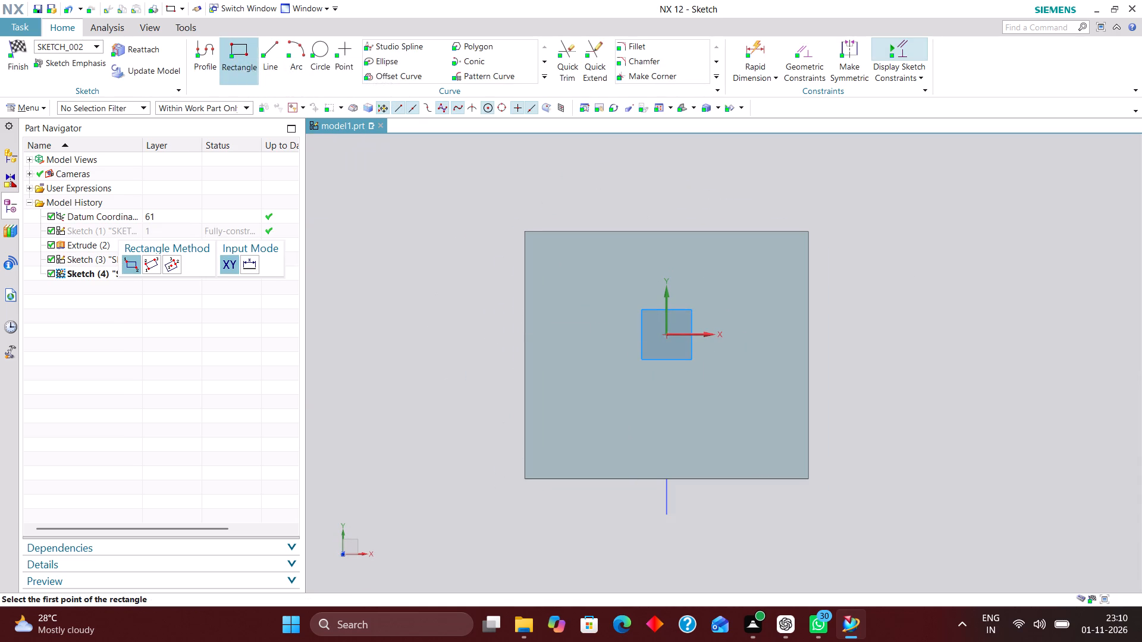
left_click(494, 281)
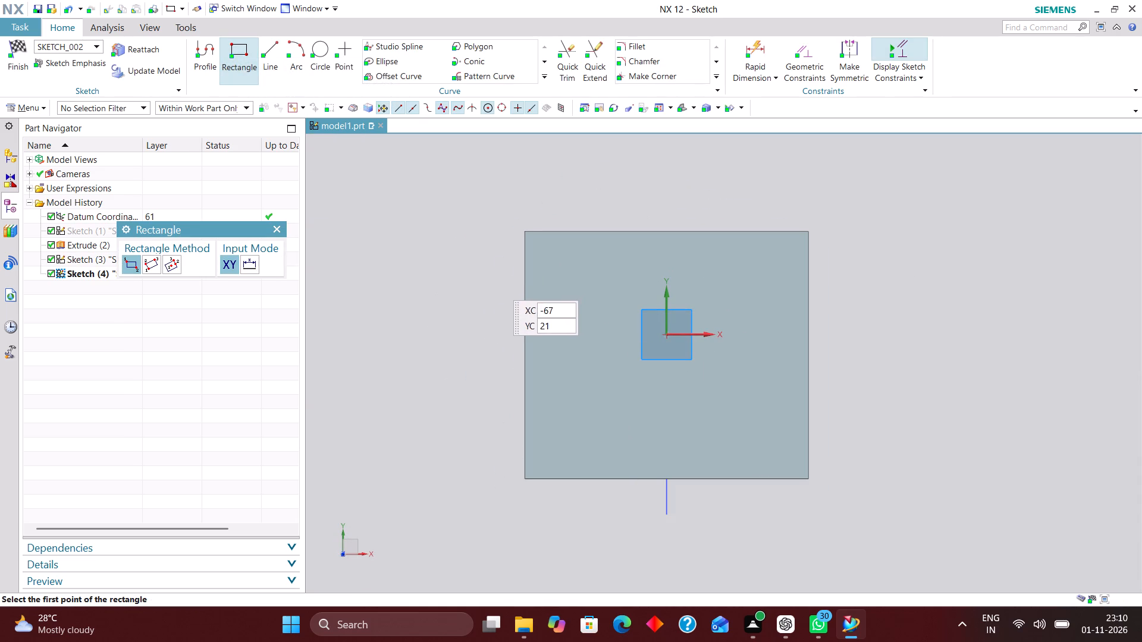
left_click(880, 338)
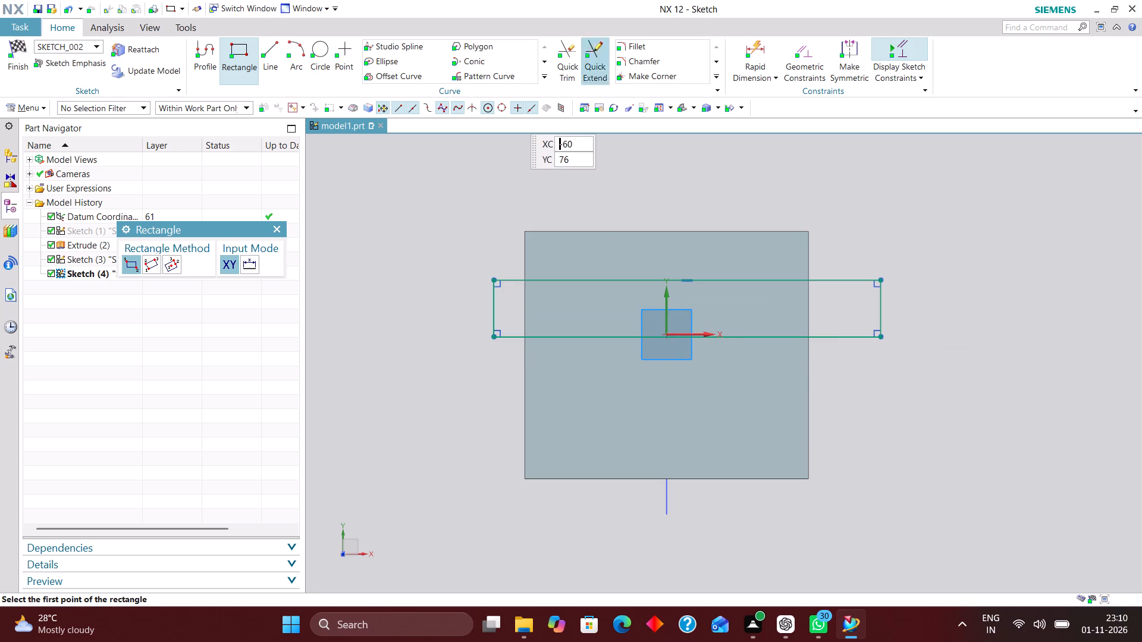
Dimension the rectangle's upper edge 20 mm from the block's parallel upper edge.
left_click(749, 49)
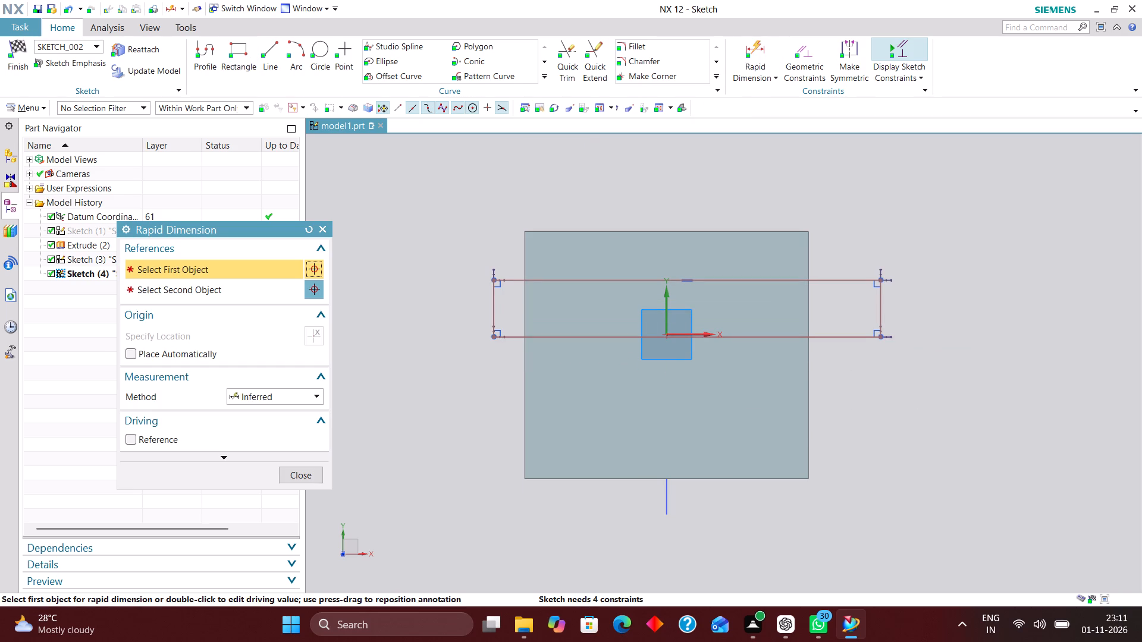
left_click(771, 228)
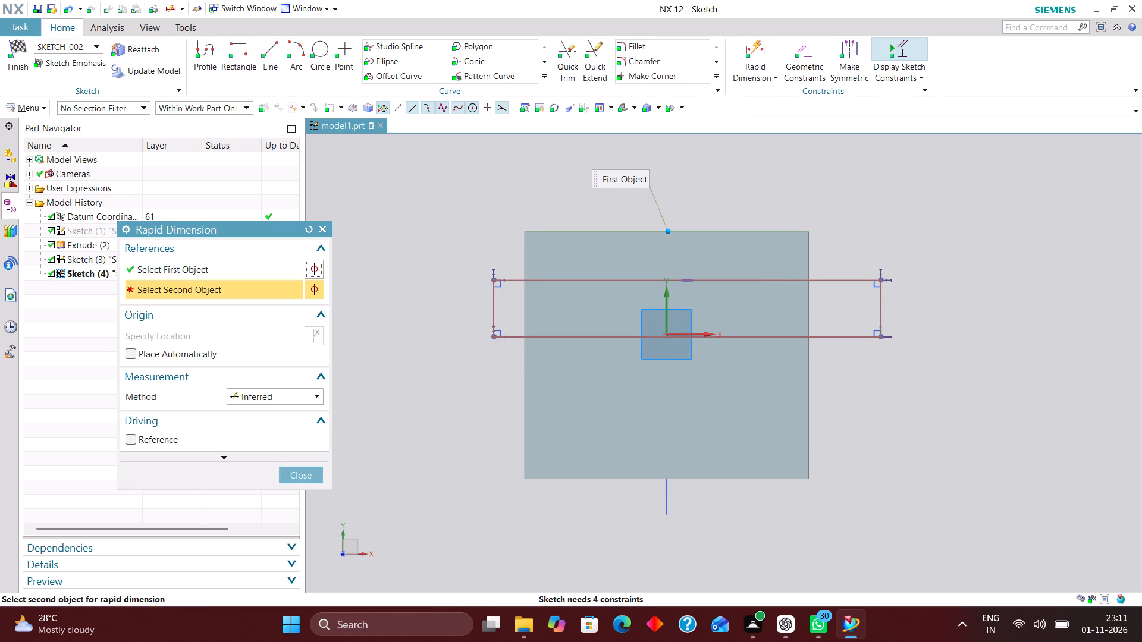
left_click(847, 278)
left_click(1065, 257)
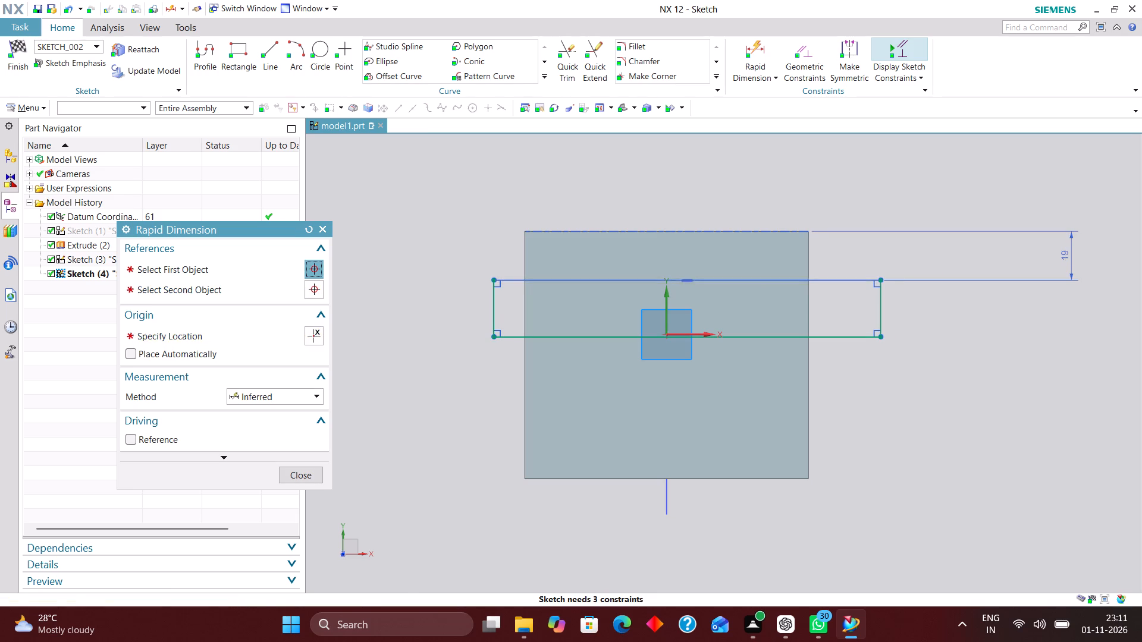
key("1")
key("5")
key("Return")
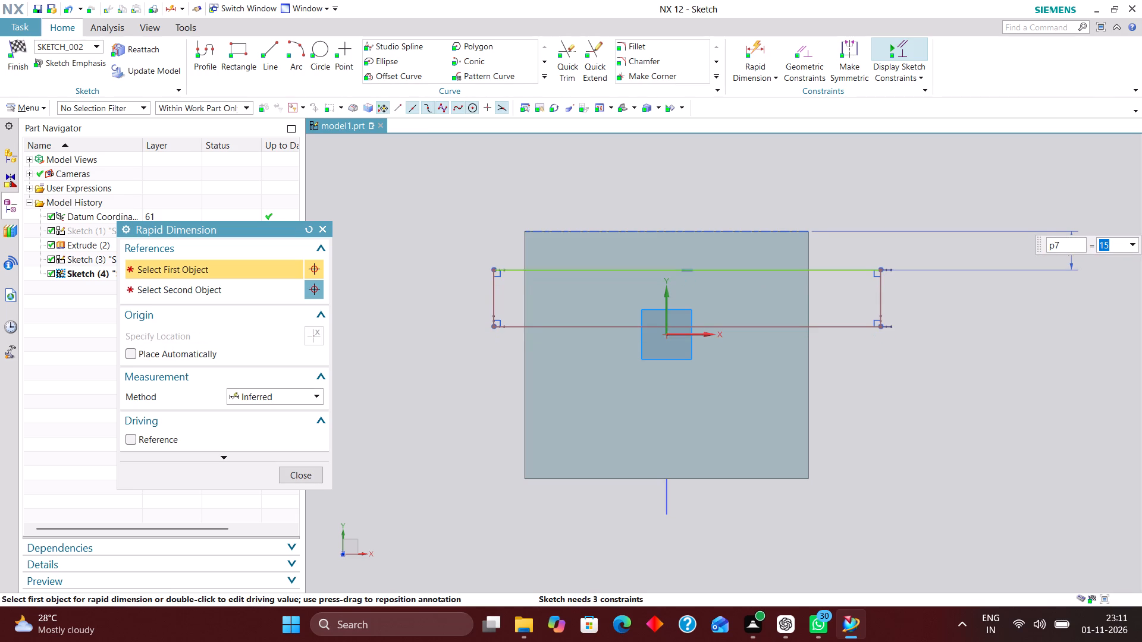
type("20")
key("Return")
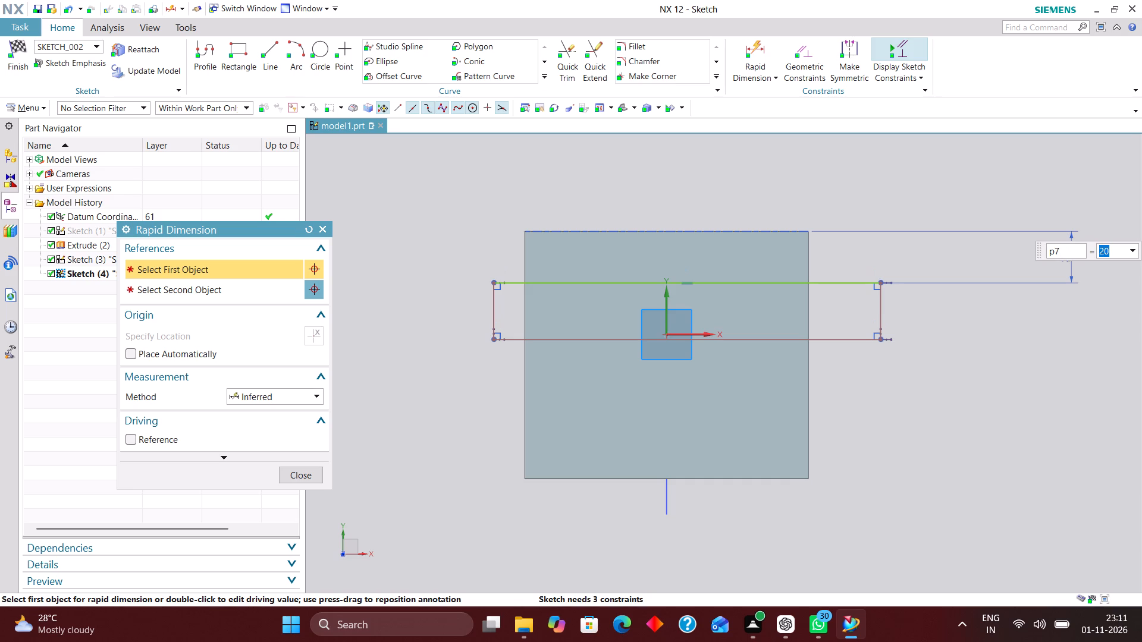
Dimension the rectangle's height as 20 mm.
scroll(883, 324, "up", 3)
left_click(879, 326)
left_click(1005, 323)
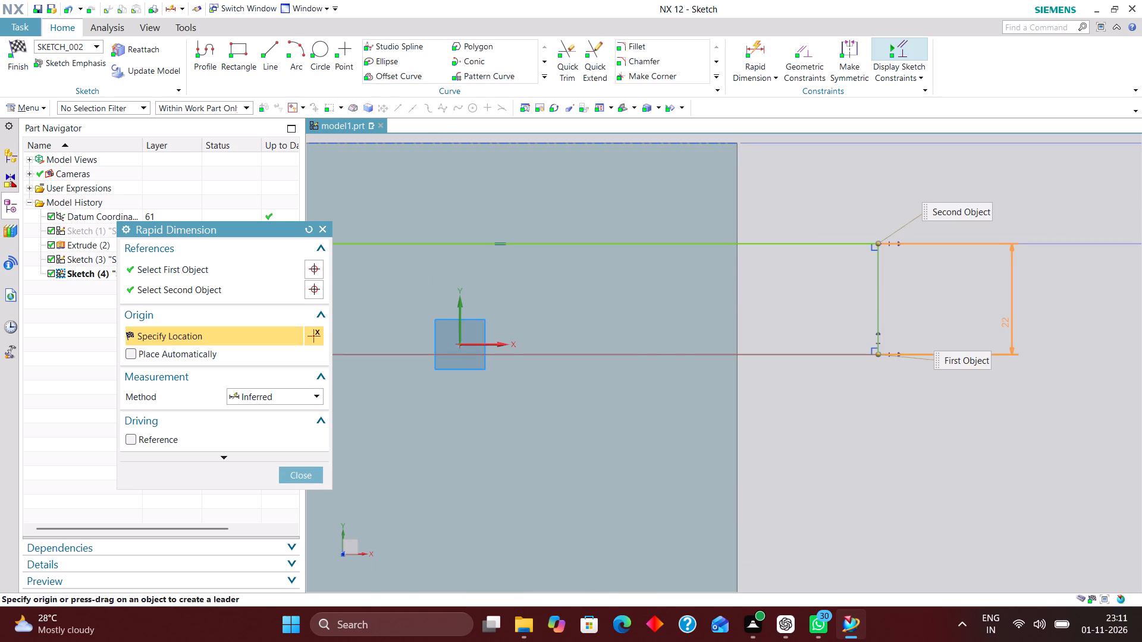
type("20")
key("Return")
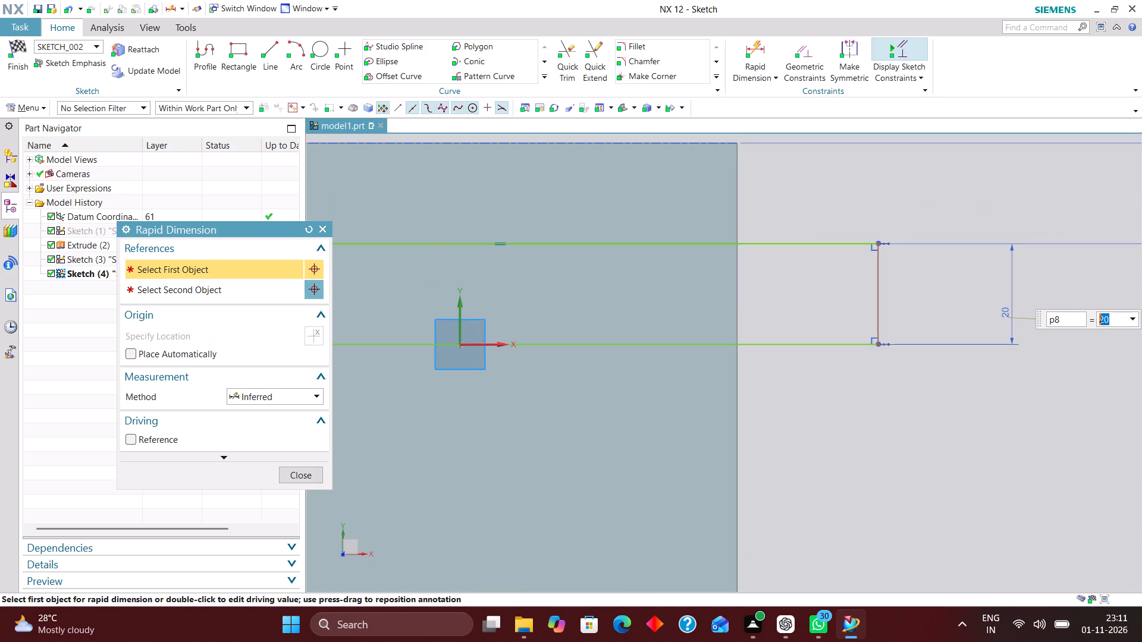
Dimension the rectangle's overall width below its lower edge.
scroll(836, 394, "down", 3)
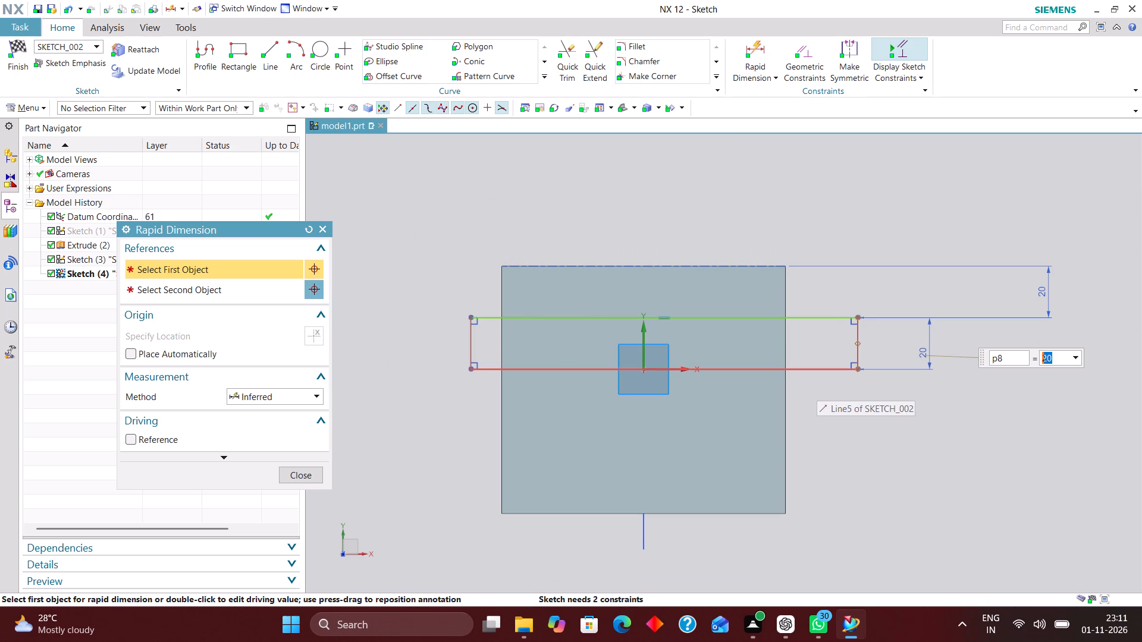
left_click(727, 373)
left_click(697, 421)
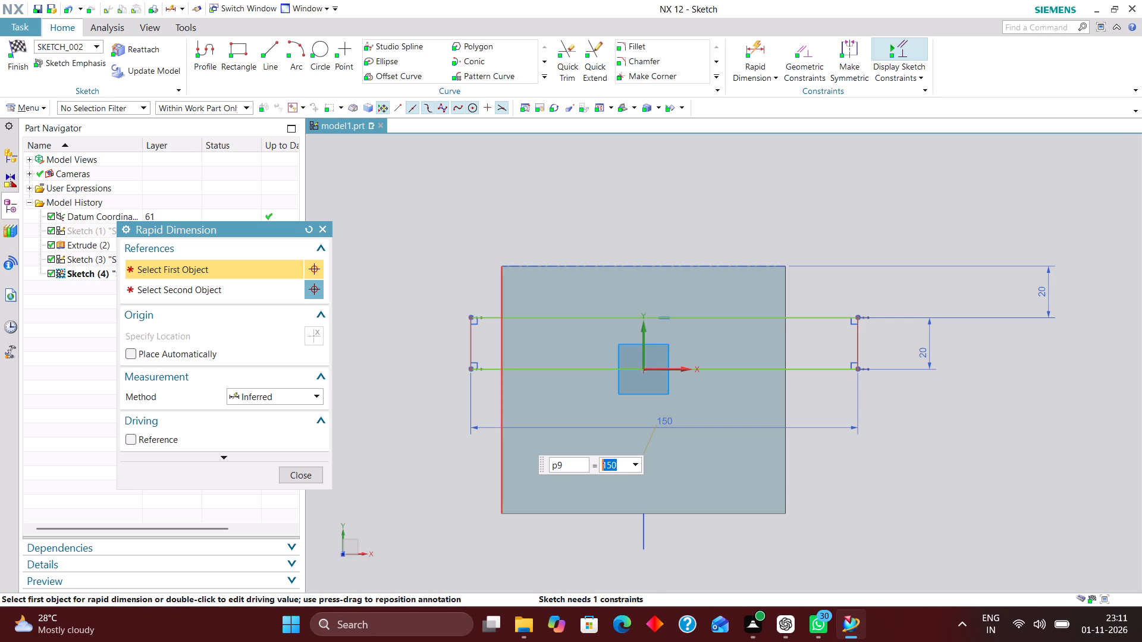
Constrain the midpoint of the rectangle's upper edge onto the sketch's vertical axis and finish the sketch.
left_click(804, 48)
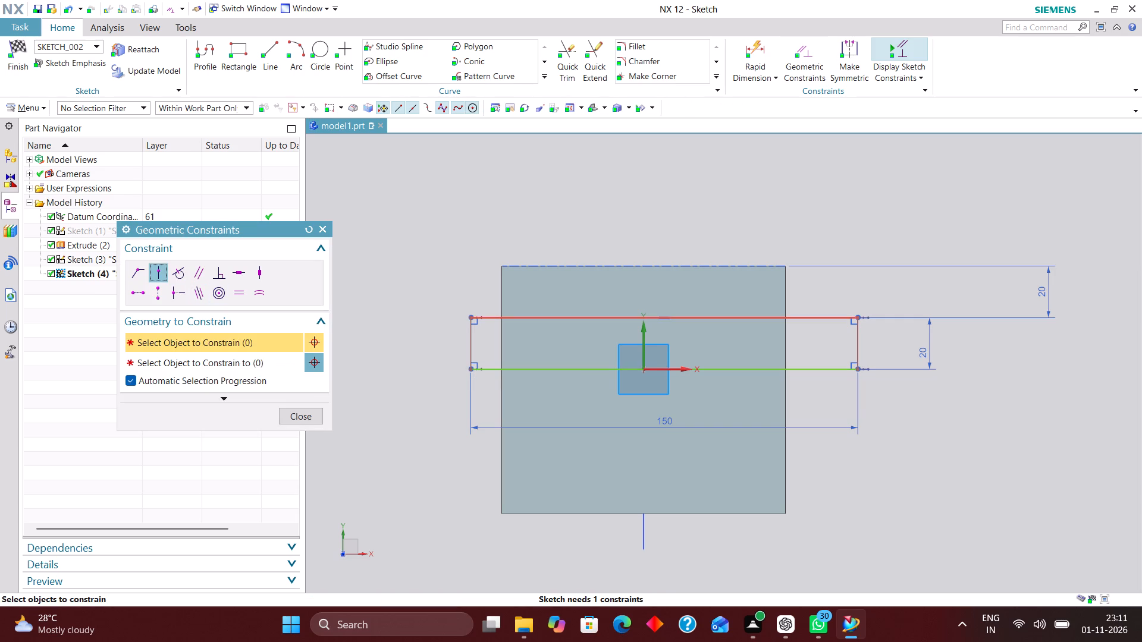
left_click(667, 313)
left_click(641, 335)
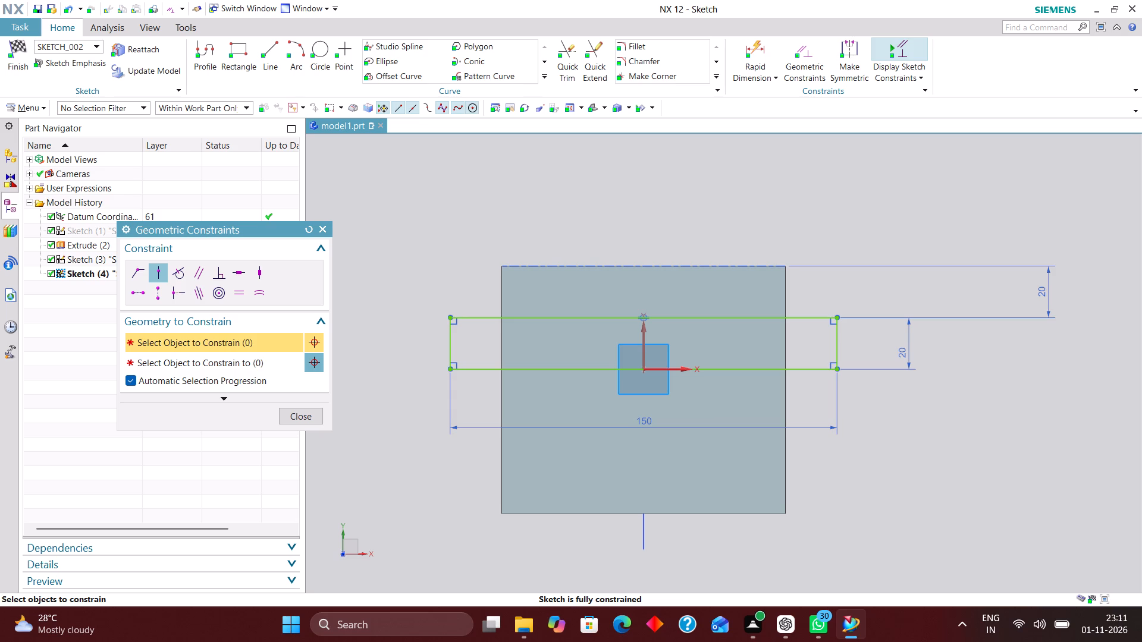
left_click(316, 416)
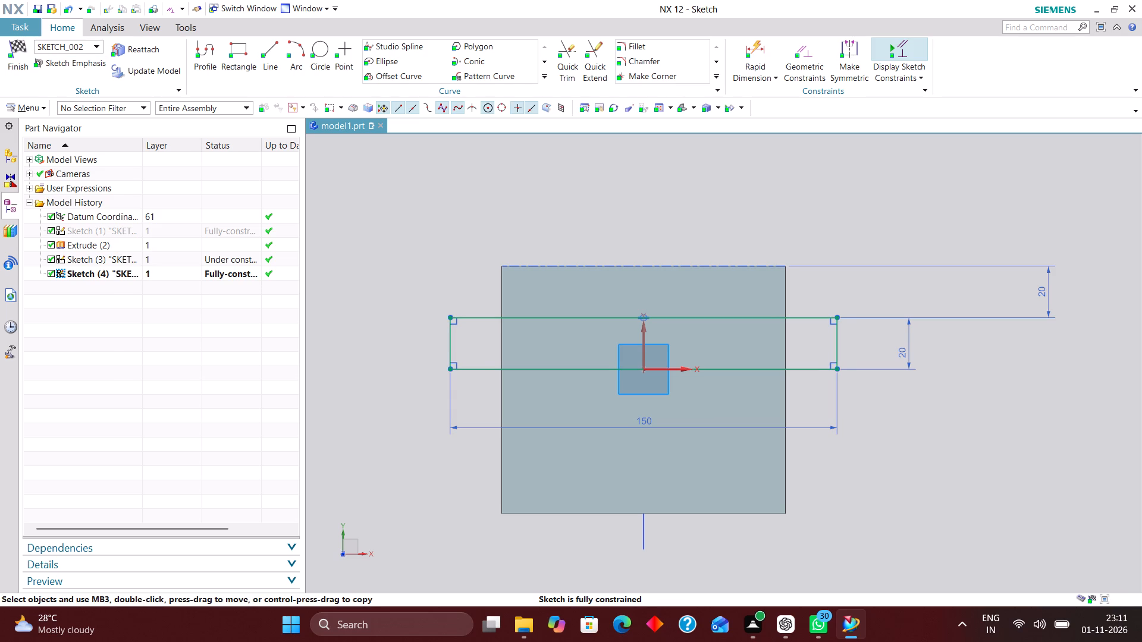
left_click(14, 43)
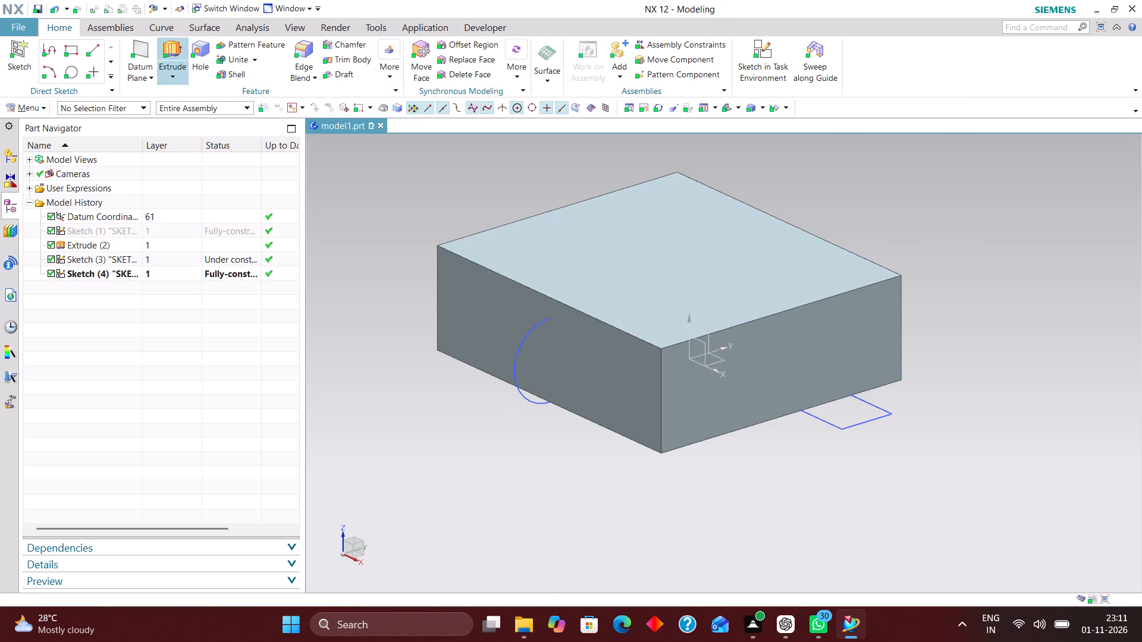
Extrude the 150 × 20 mm rectangle upward by 35/2 mm as a separate body with no Boolean.
left_click(153, 42)
left_click(297, 445)
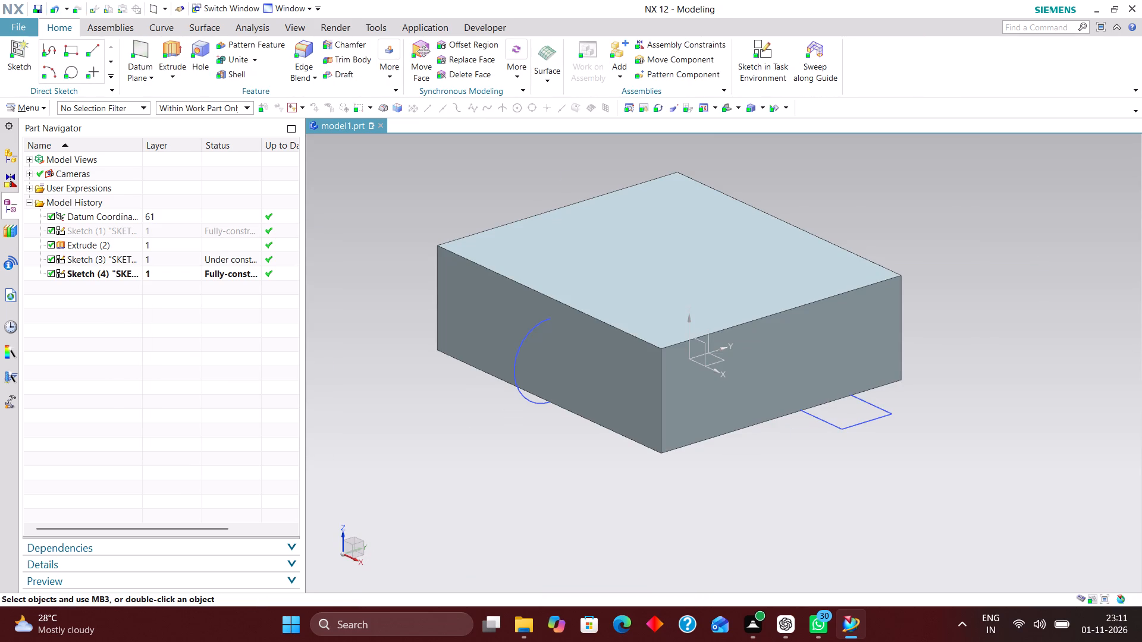
left_click(178, 57)
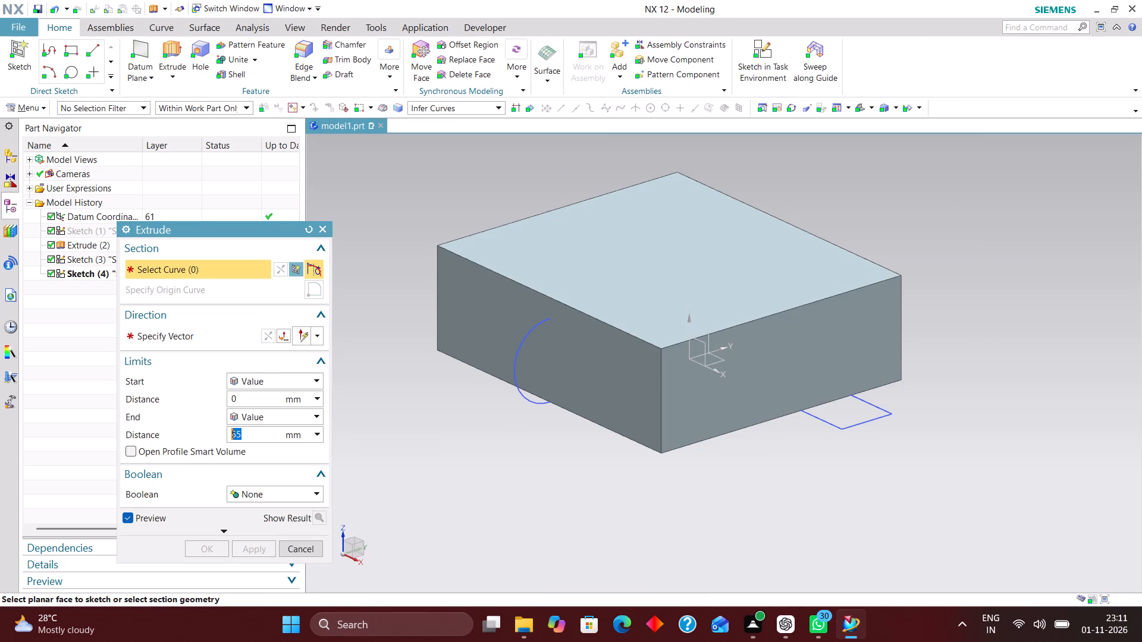
left_click(854, 424)
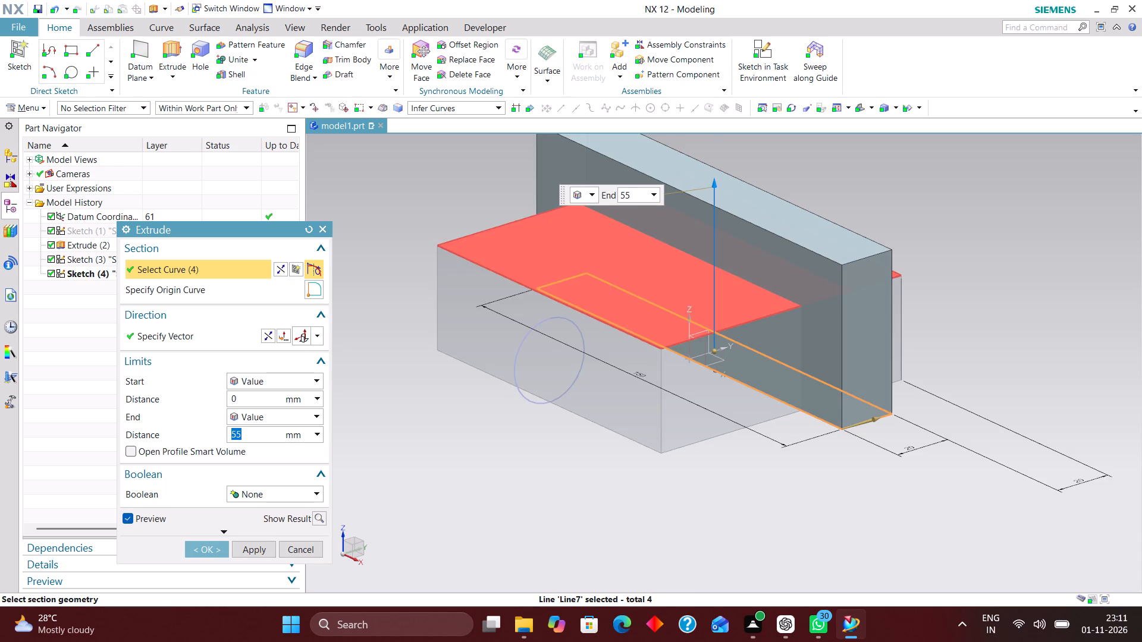
left_click_drag(712, 180, 736, 279)
key("3")
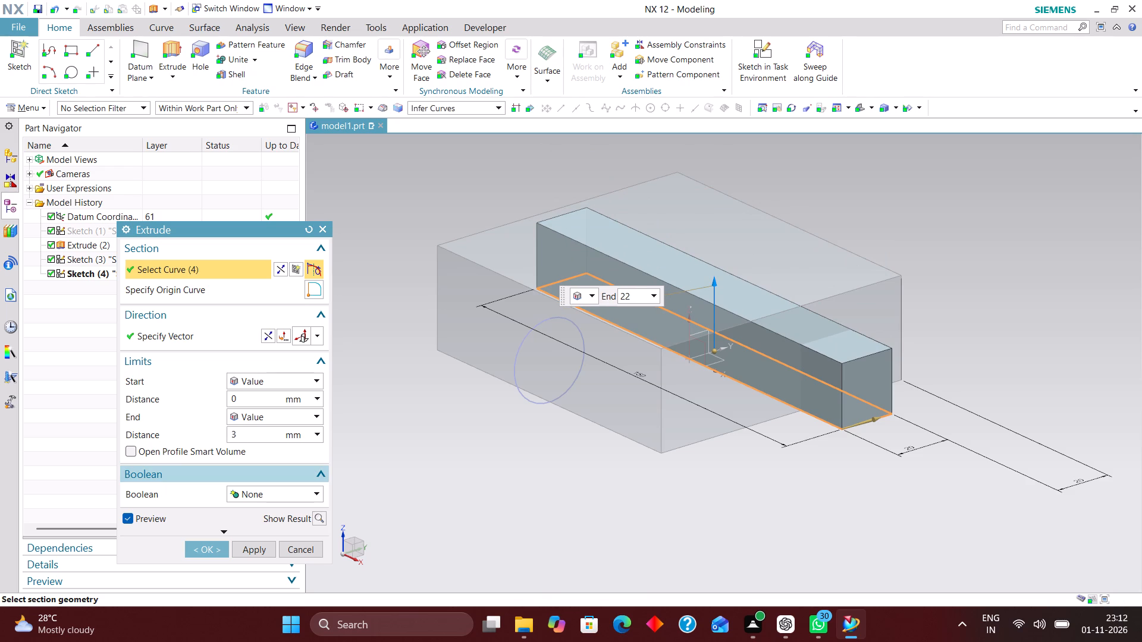
key("5")
key("slash")
key("2")
key("Return")
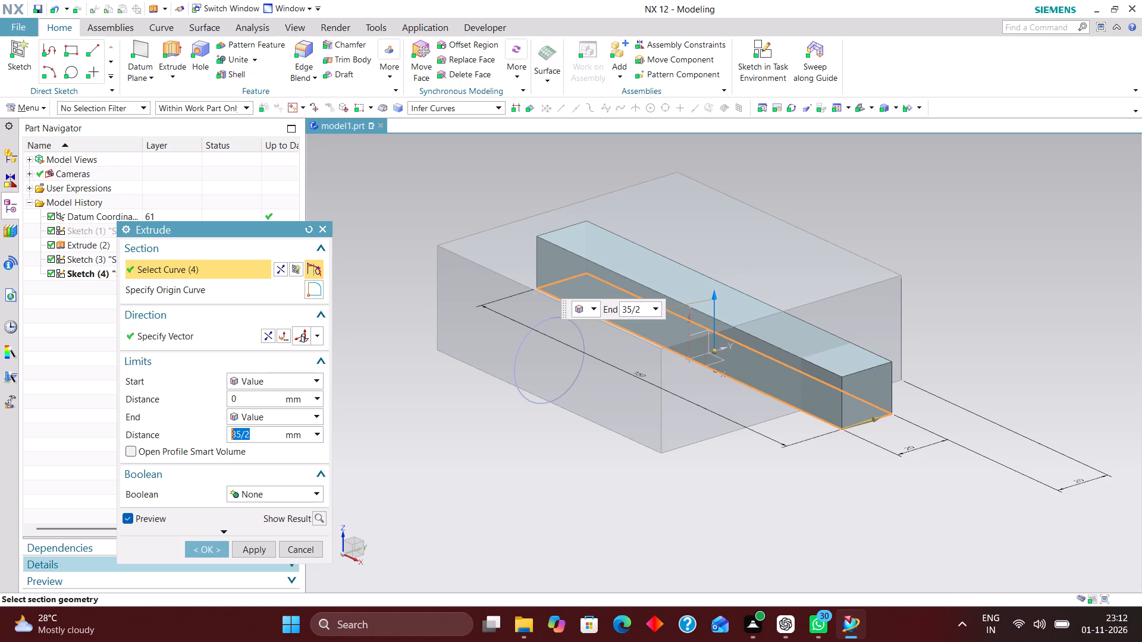
left_click(201, 550)
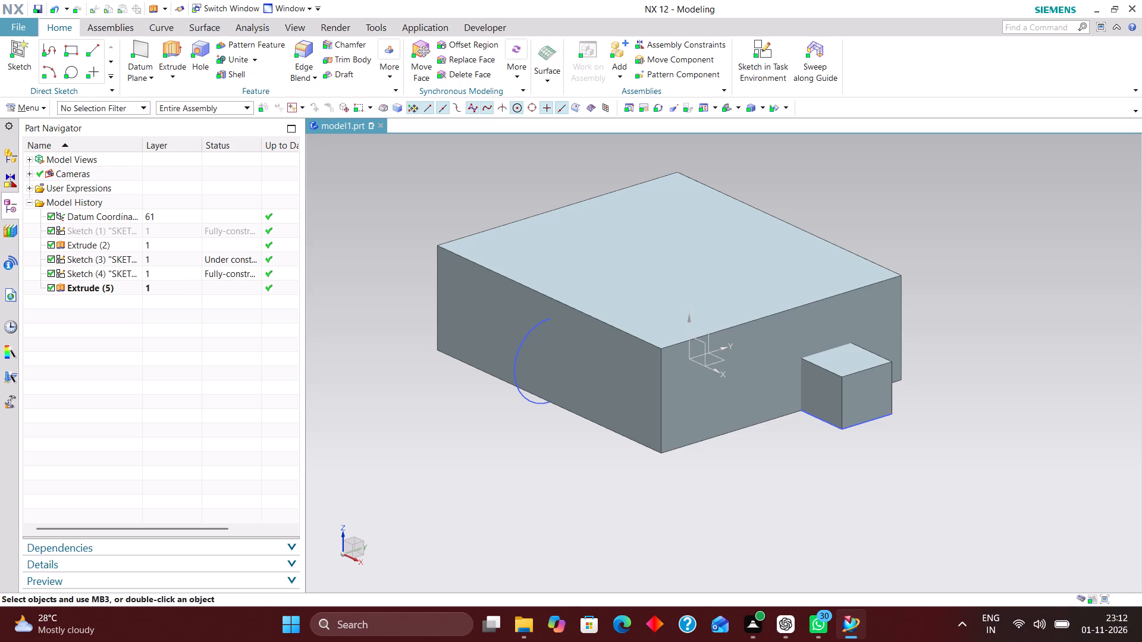
Subtract the extruded rectangular bar from the main block.
middle_click_drag(901, 440, 898, 427)
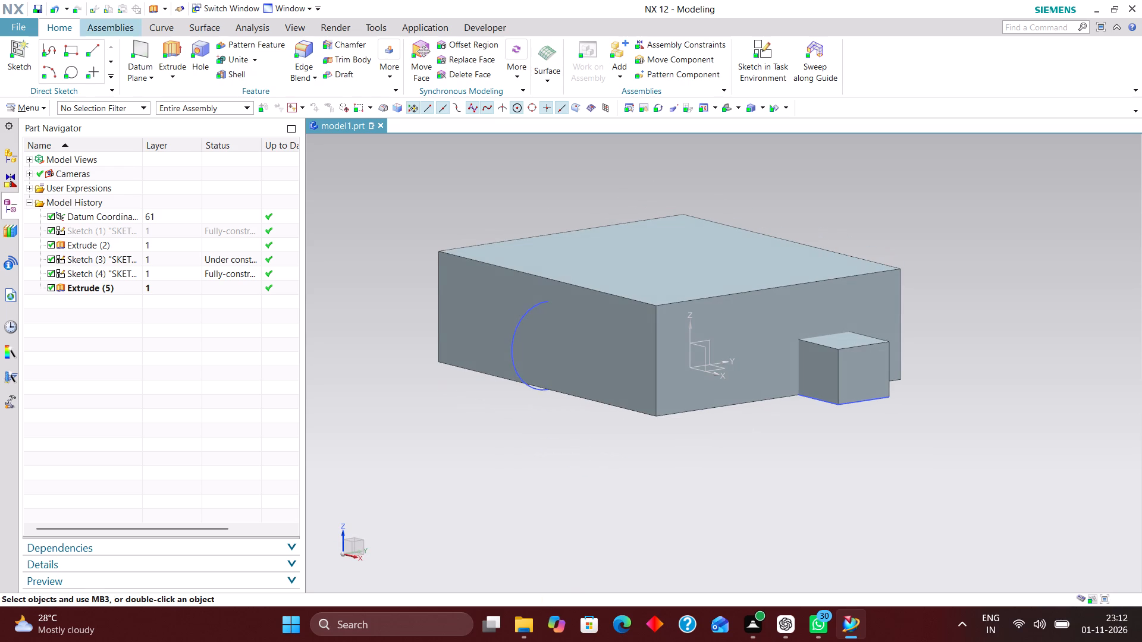
left_click(255, 61)
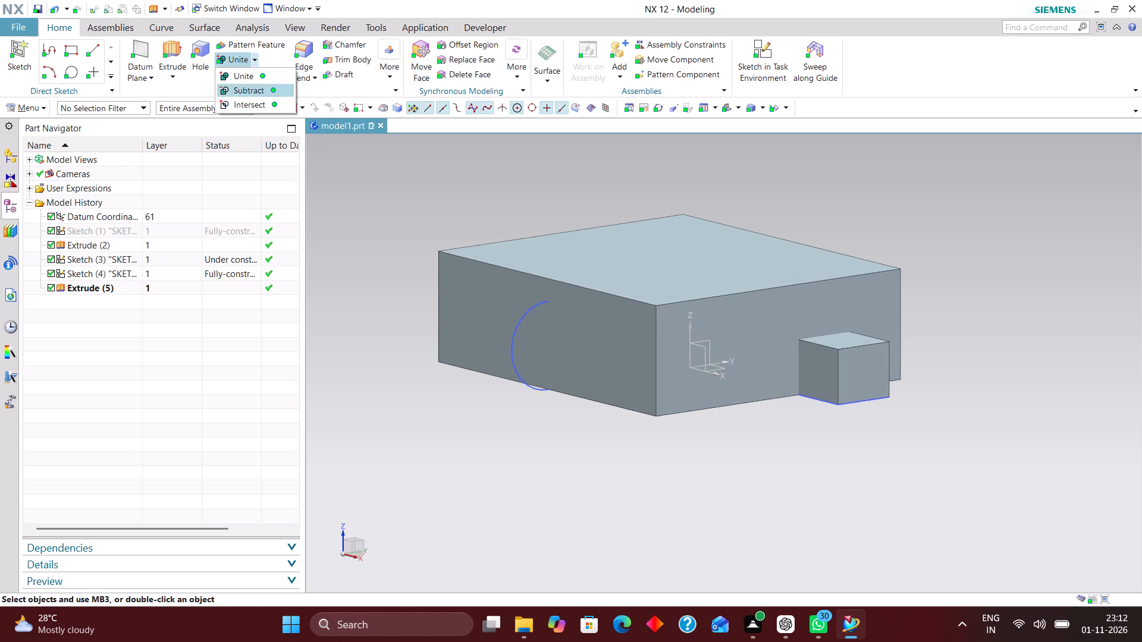
left_click(263, 93)
left_click(578, 345)
left_click(830, 372)
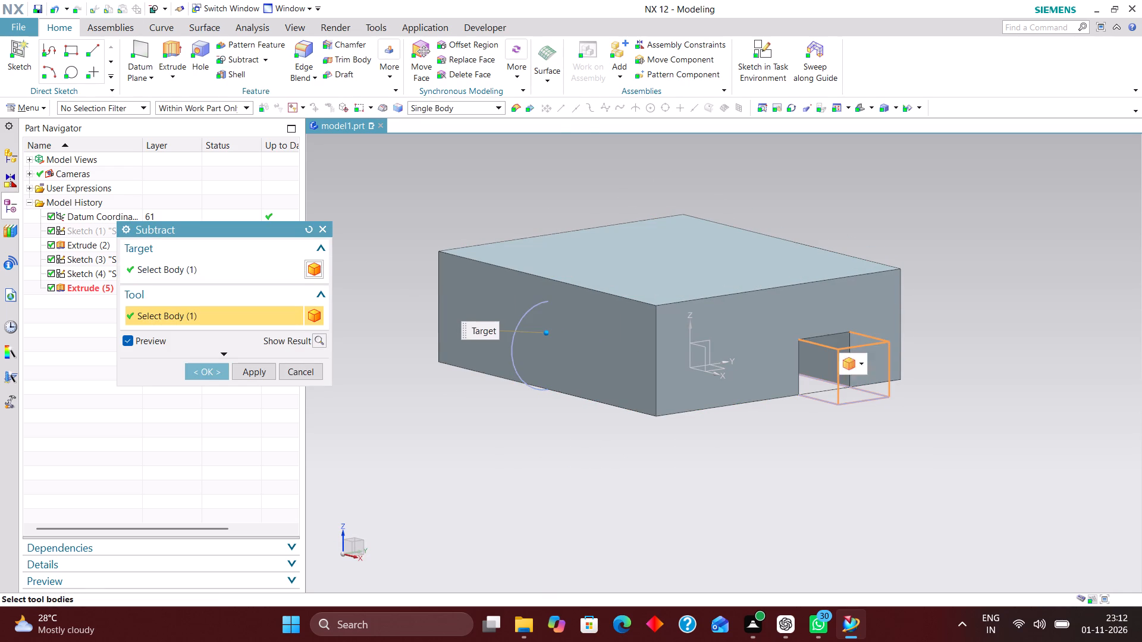
left_click(210, 373)
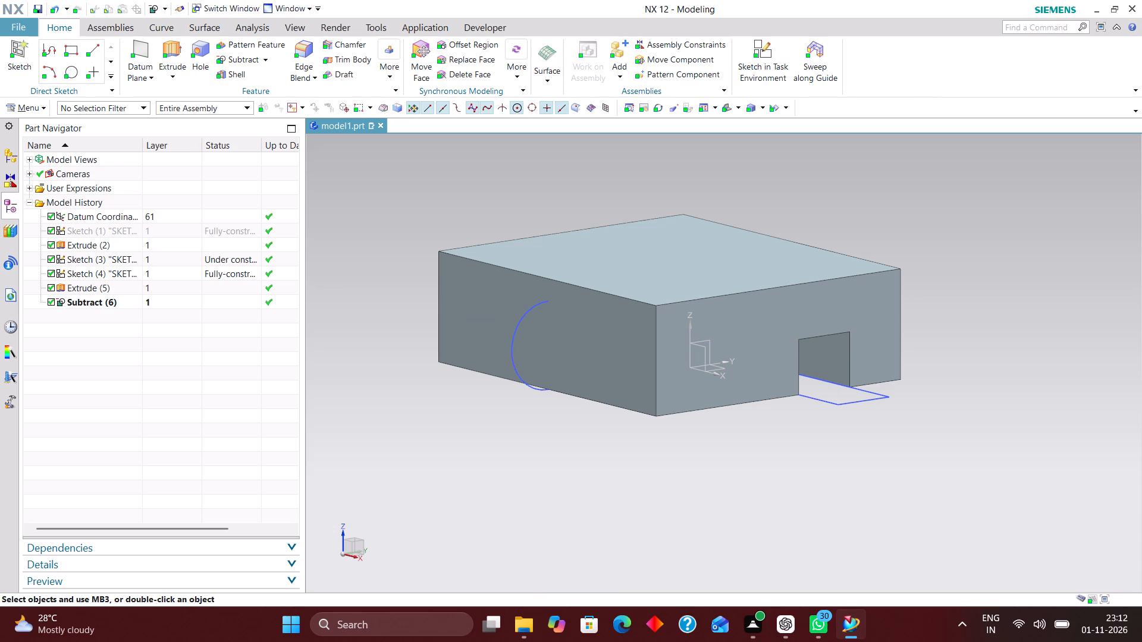
Hide the 150 × 20 mm rectangle sketch used for the slot.
right_click_drag(832, 402, 833, 475)
left_click(728, 107)
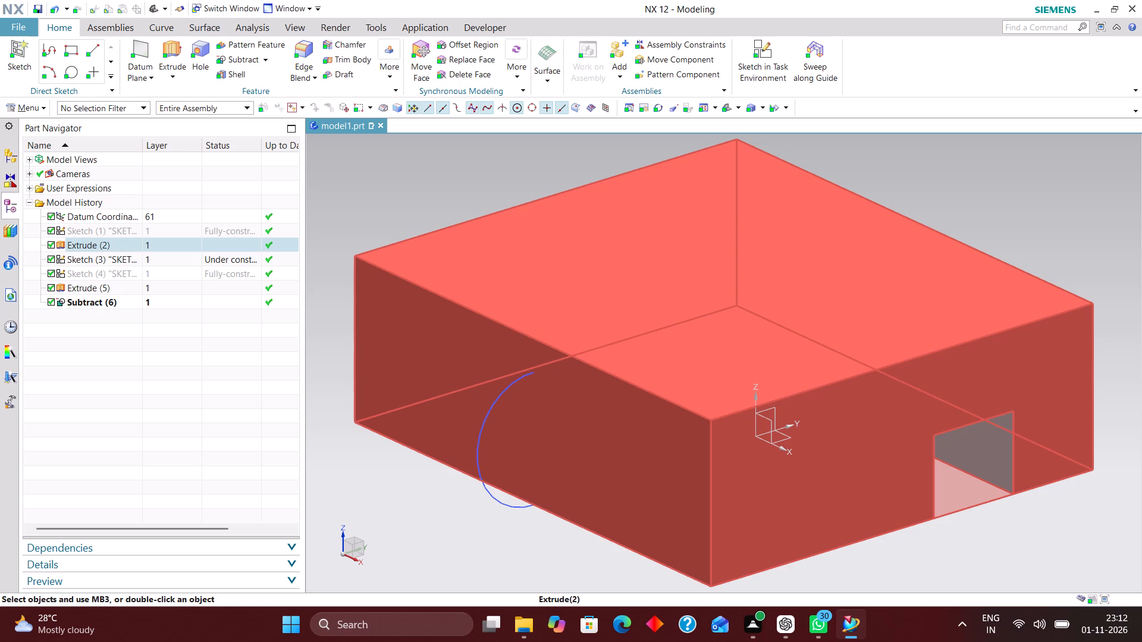
scroll(926, 196, "down", 3)
scroll(1018, 217, "up", 1)
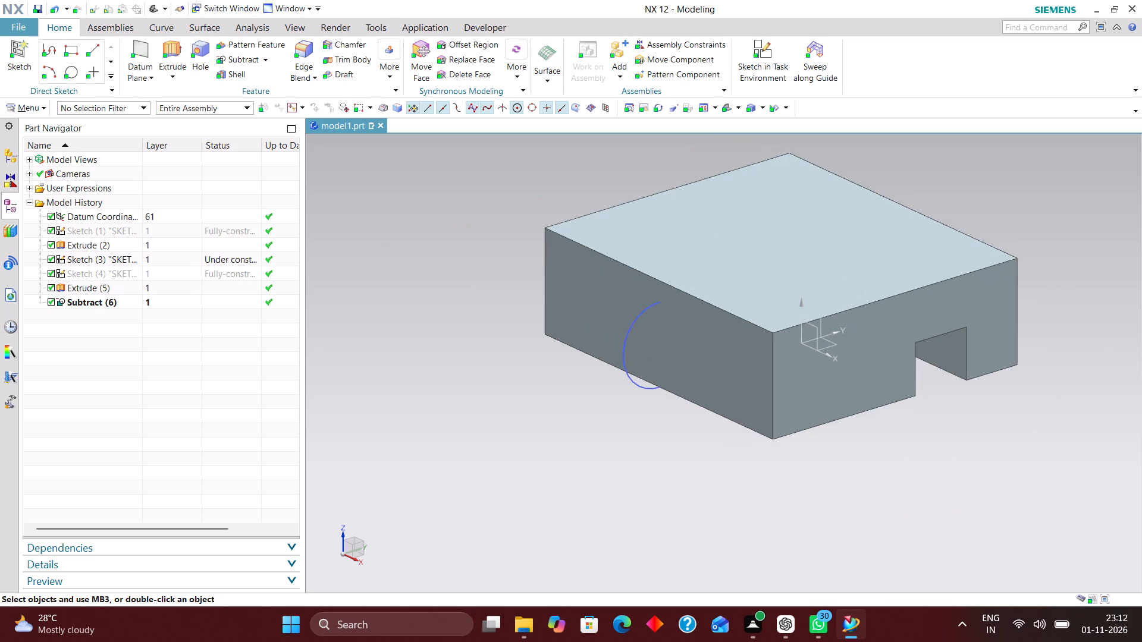
Edit the main block's extrusion with rollback and open its 96 × 35 mm section sketch.
left_click(174, 232)
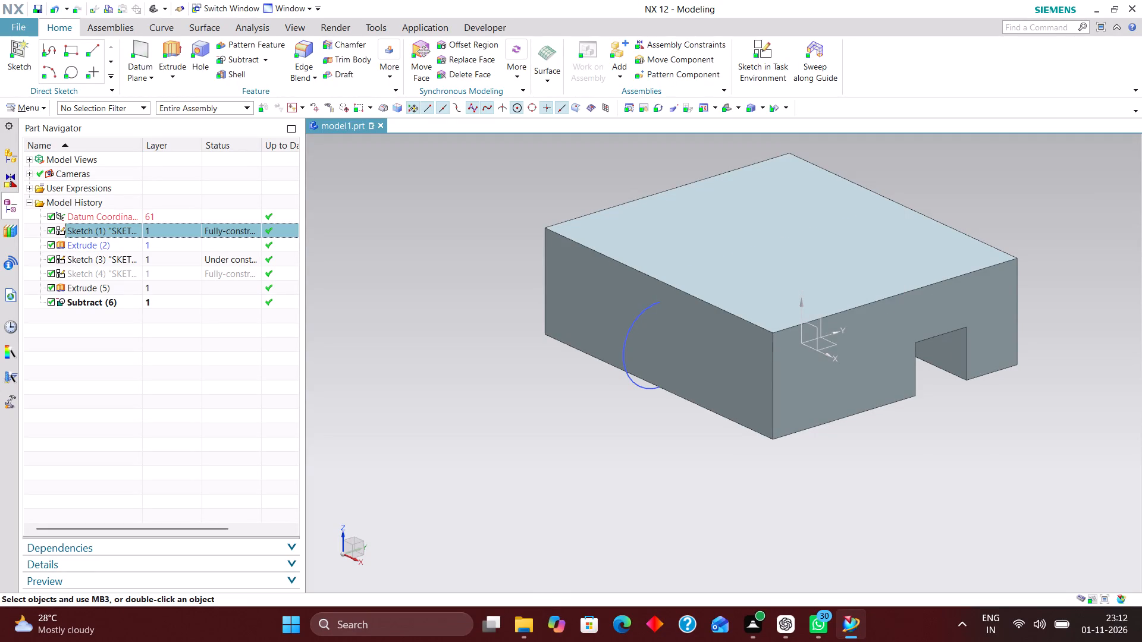
left_click(168, 247)
right_click(168, 247)
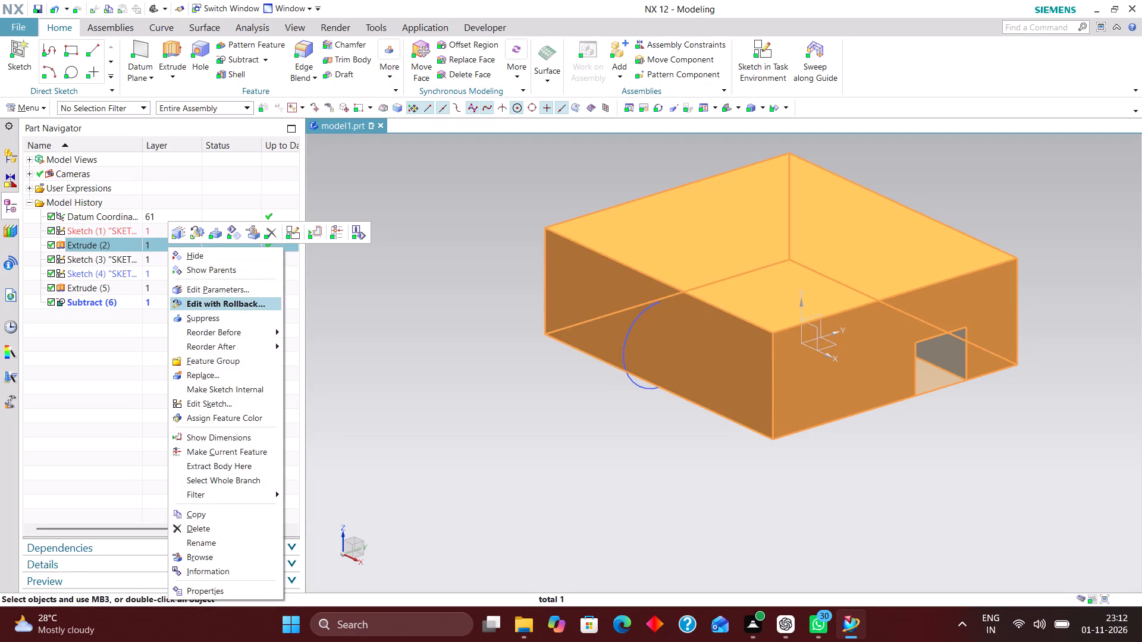
left_click(227, 303)
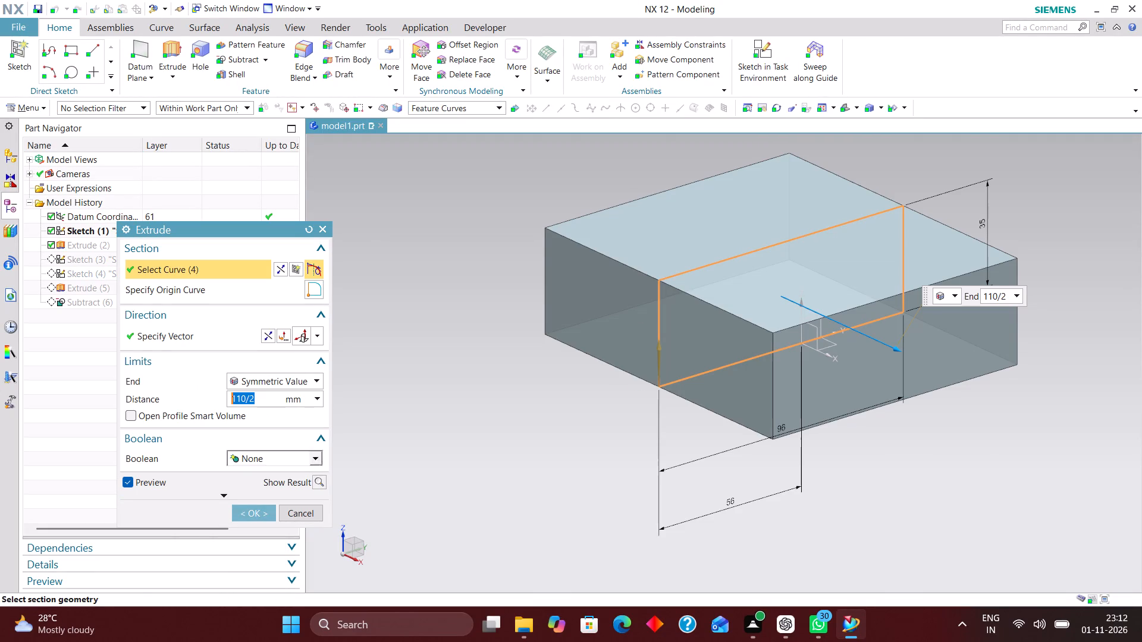
left_click(299, 267)
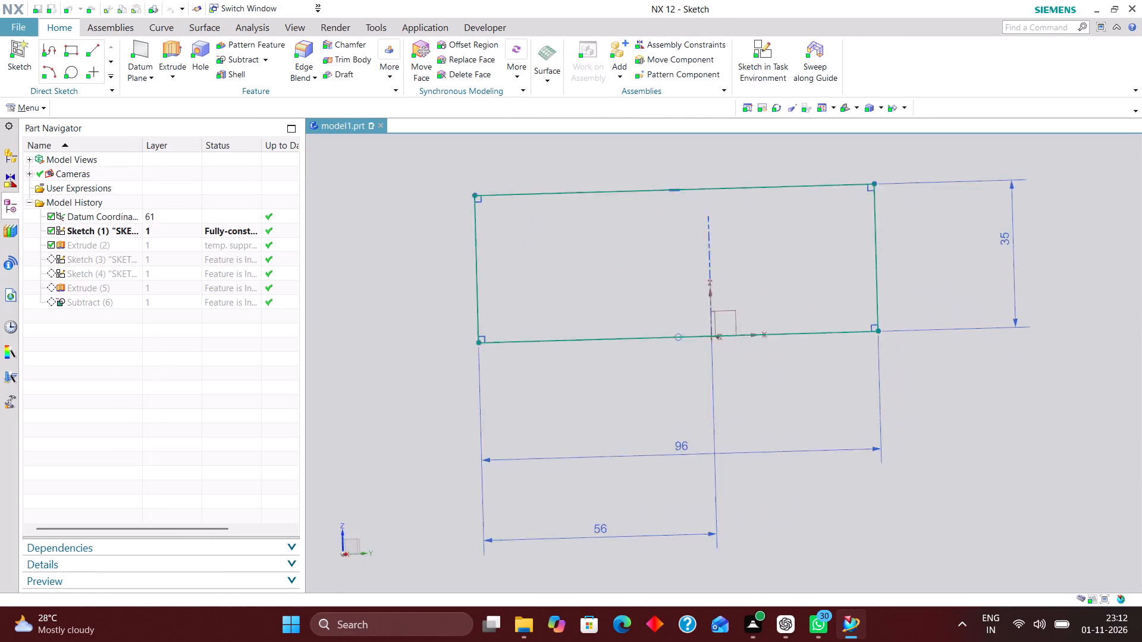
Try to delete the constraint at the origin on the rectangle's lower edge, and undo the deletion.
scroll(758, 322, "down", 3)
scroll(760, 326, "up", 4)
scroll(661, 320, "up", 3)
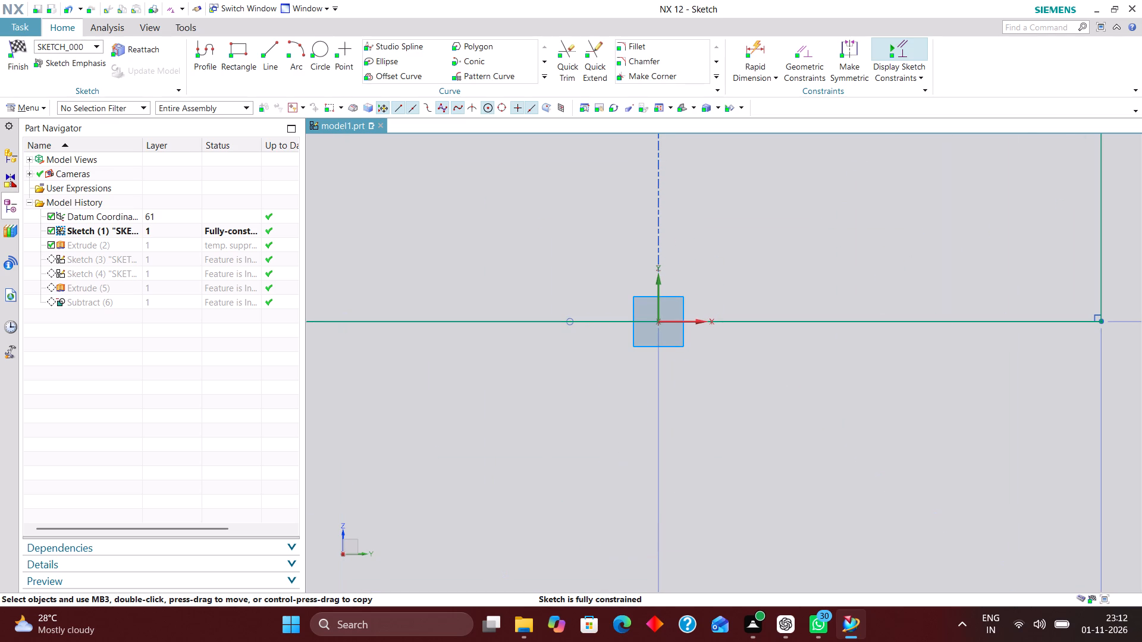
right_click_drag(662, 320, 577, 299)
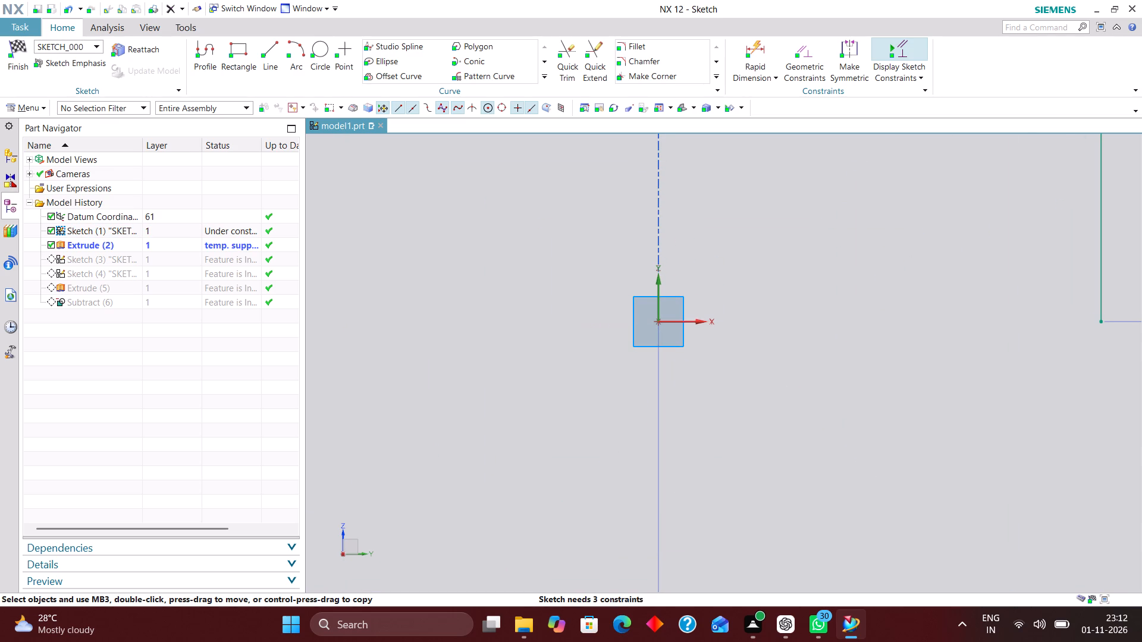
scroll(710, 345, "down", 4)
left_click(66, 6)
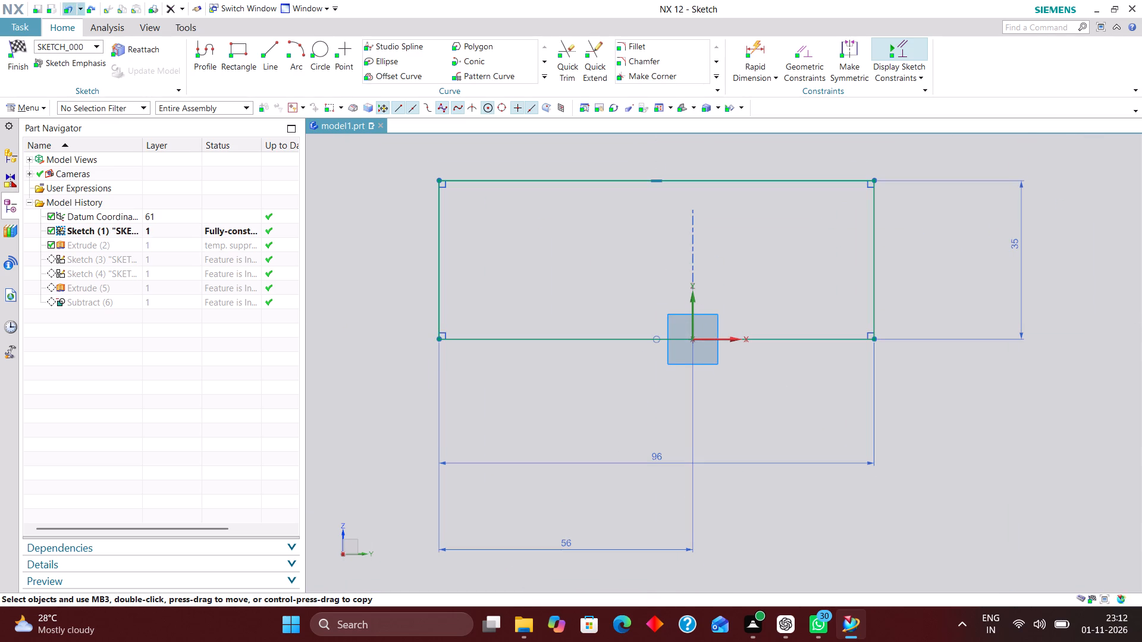
Delete the constraint holding the rectangle's lower edge on the horizontal axis and move the rectangle slightly below that axis.
right_click_drag(664, 332, 529, 313)
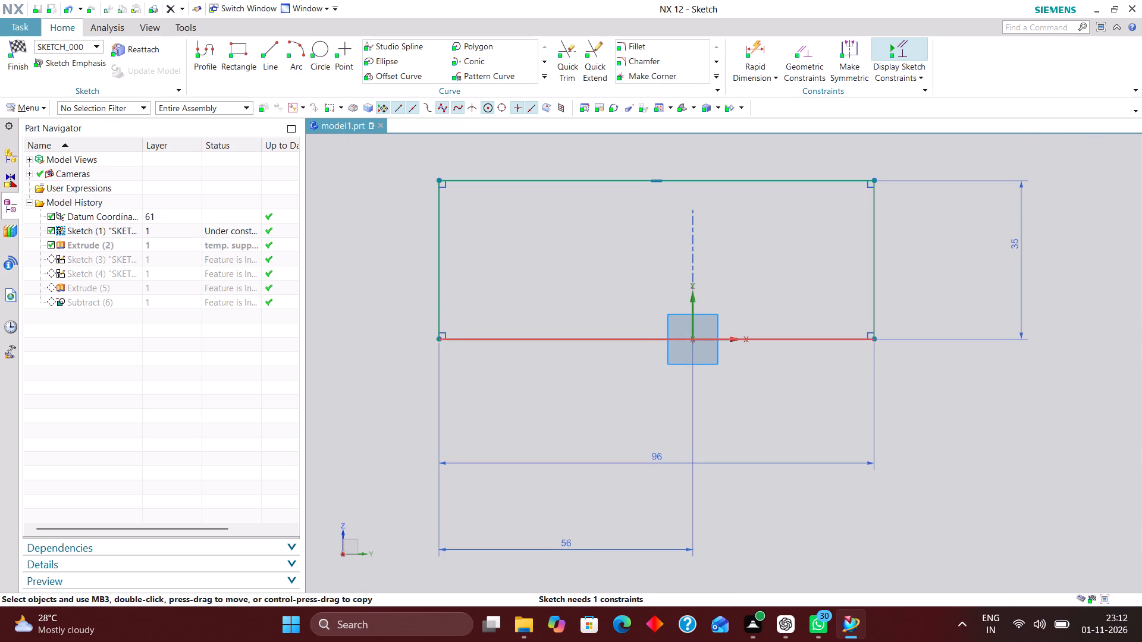
left_click_drag(666, 341, 666, 365)
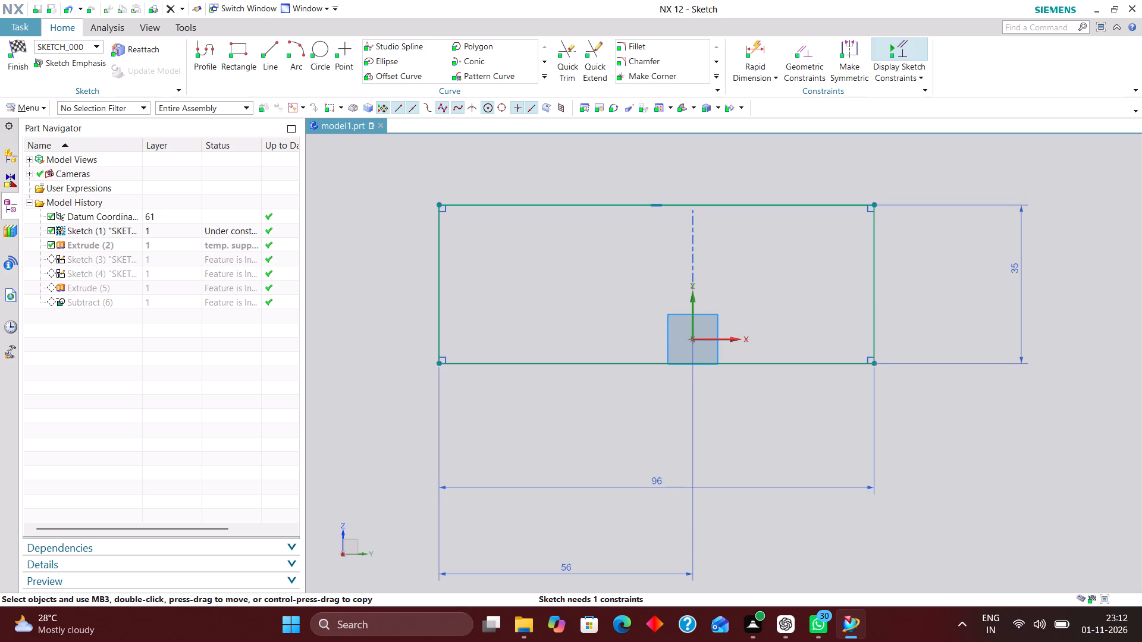
Constrain the midpoint of the rectangle's vertical side onto the sketch's horizontal axis, and finish the sketch and the extrusion edit.
left_click(805, 51)
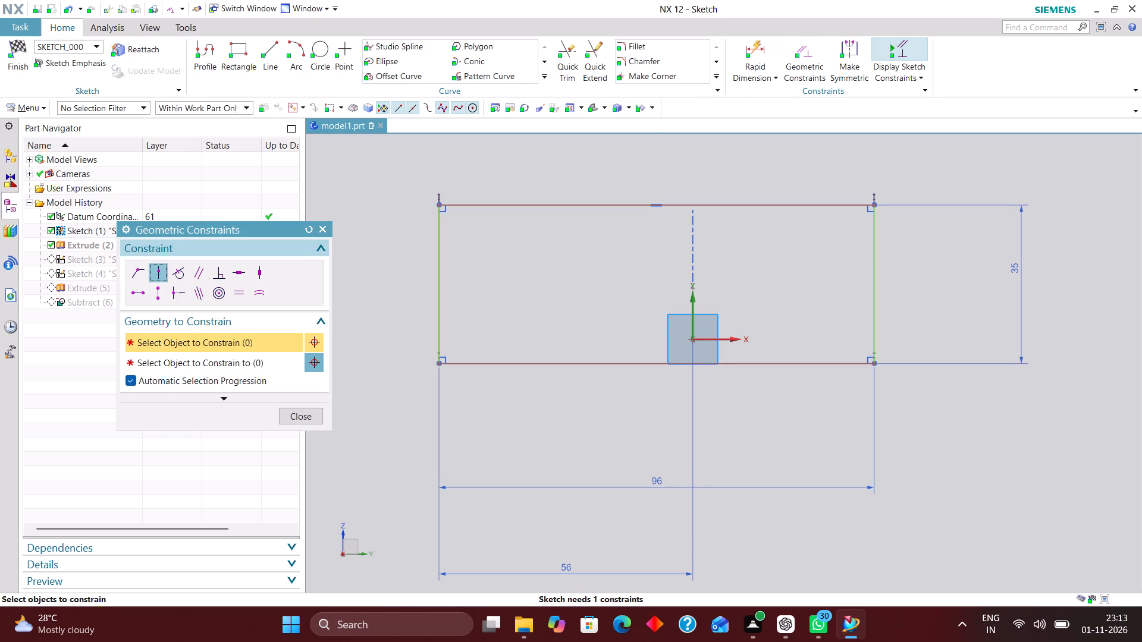
left_click(875, 285)
left_click(741, 340)
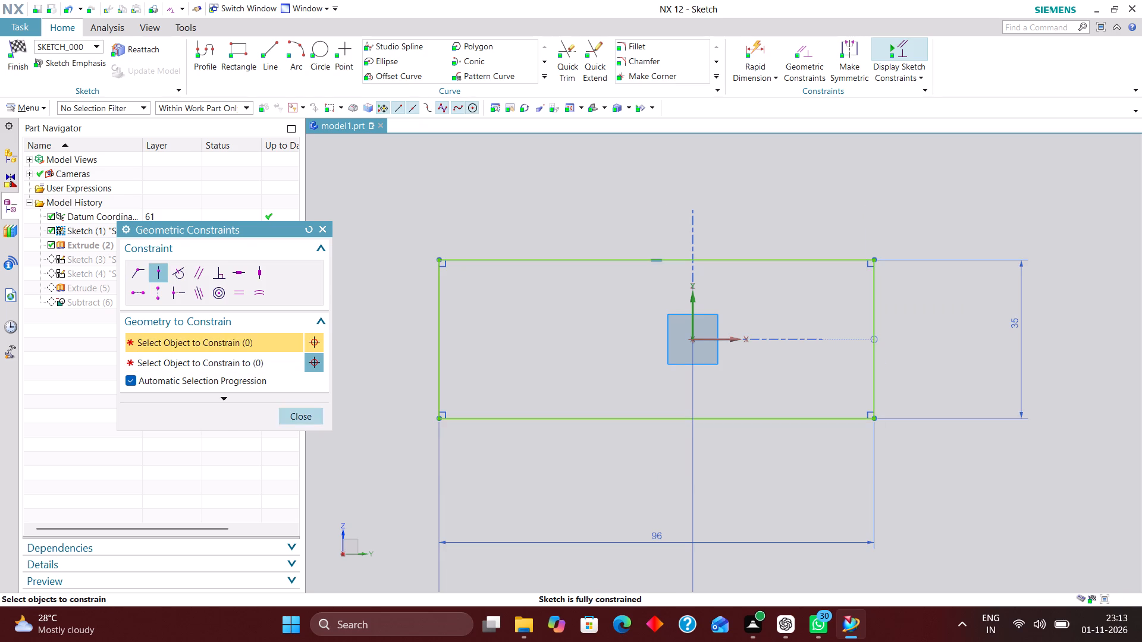
left_click(306, 416)
left_click(14, 44)
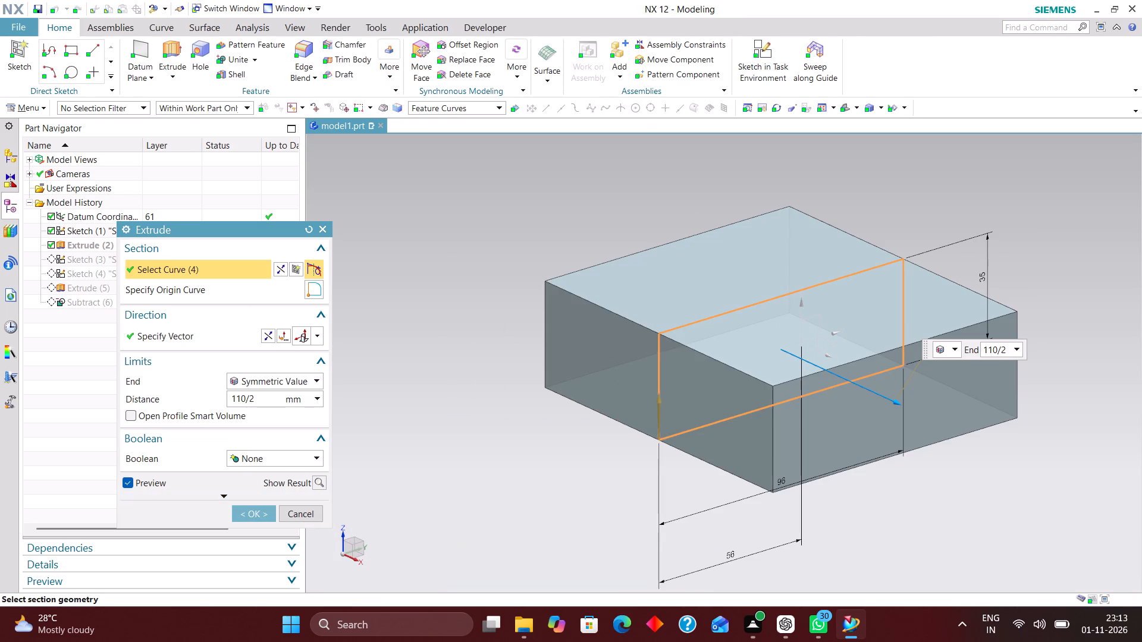
left_click(252, 511)
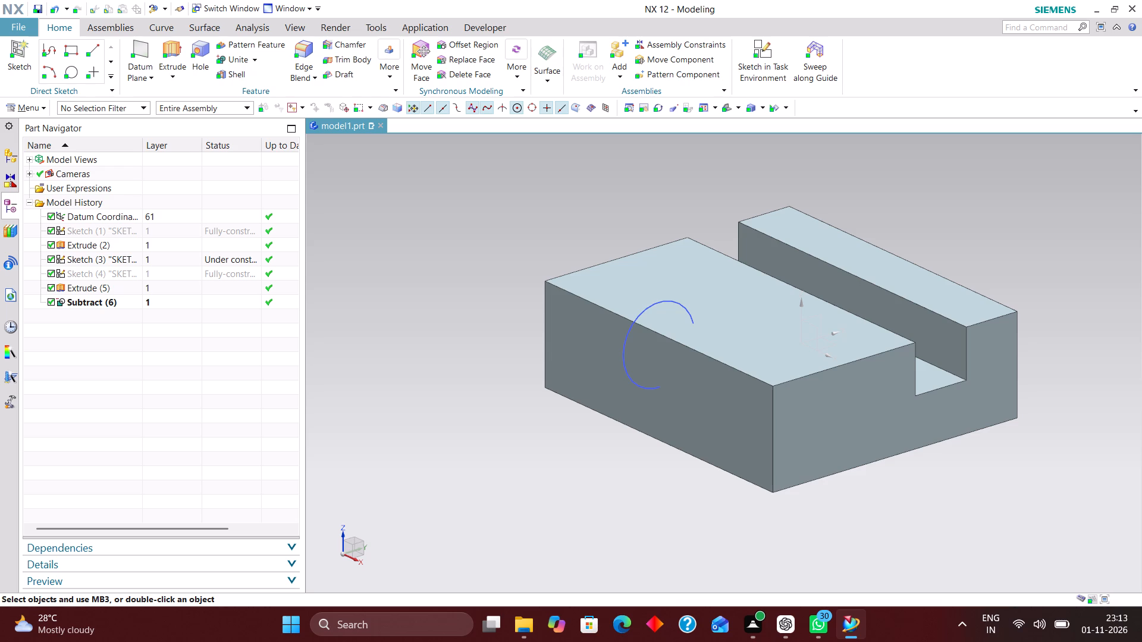
Open the slot's rectangle sketch with rollback to examine its placement on the block, and finish it.
left_click(169, 272)
right_click(169, 272)
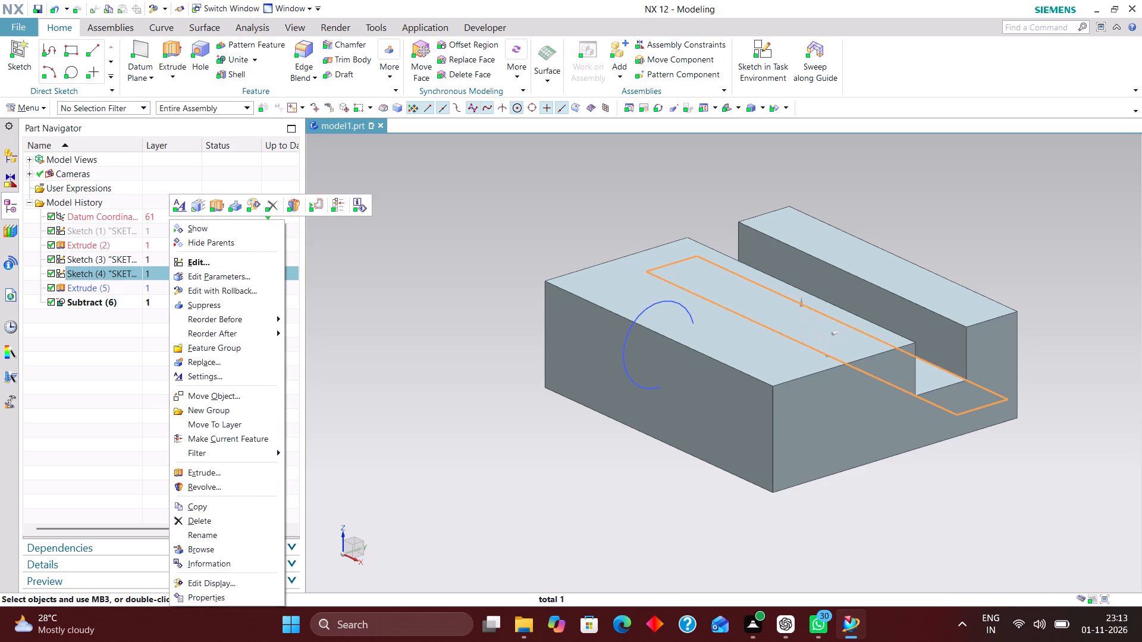
left_click(234, 294)
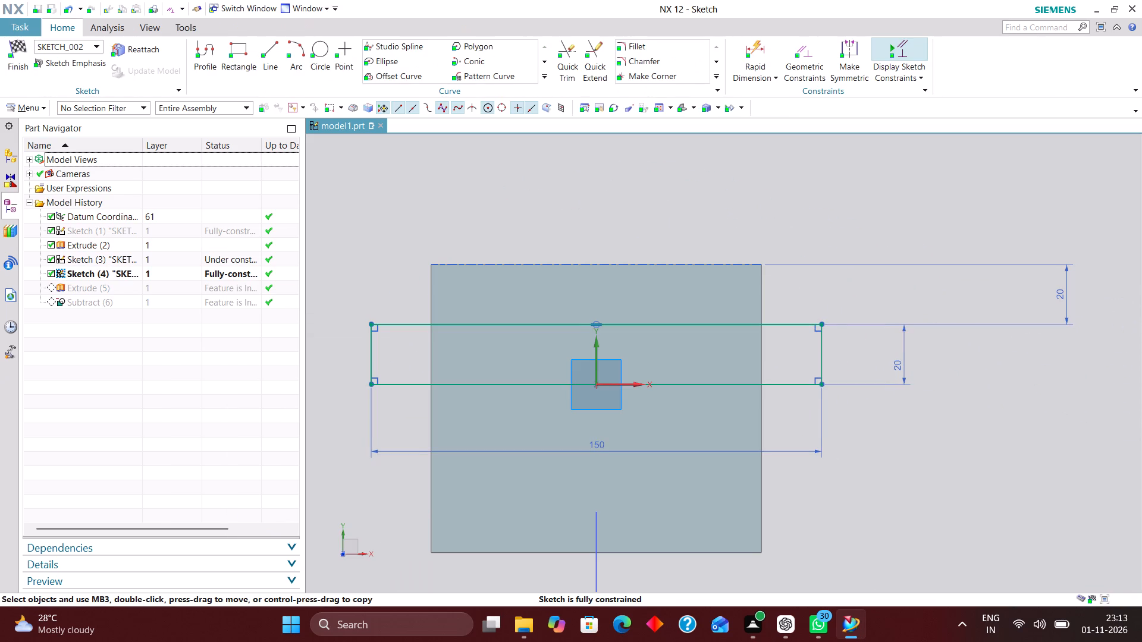
left_click(15, 43)
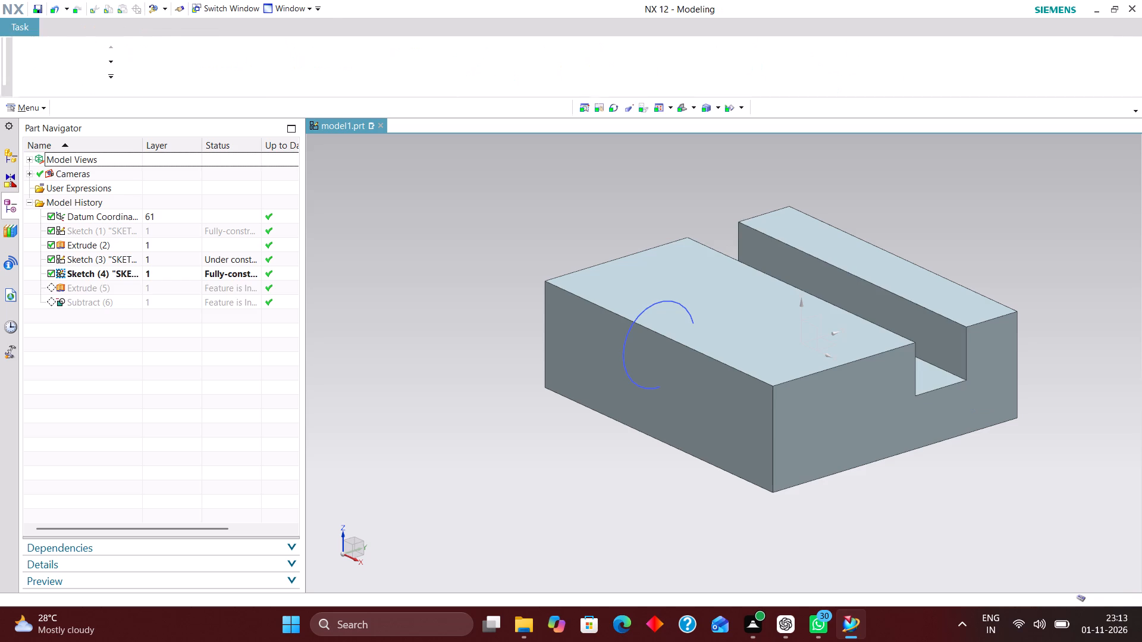
Reverse the slot extrusion's direction so the 35/2 mm cut runs downward through the block's lower half.
left_click(175, 288)
right_click(175, 288)
left_click(233, 322)
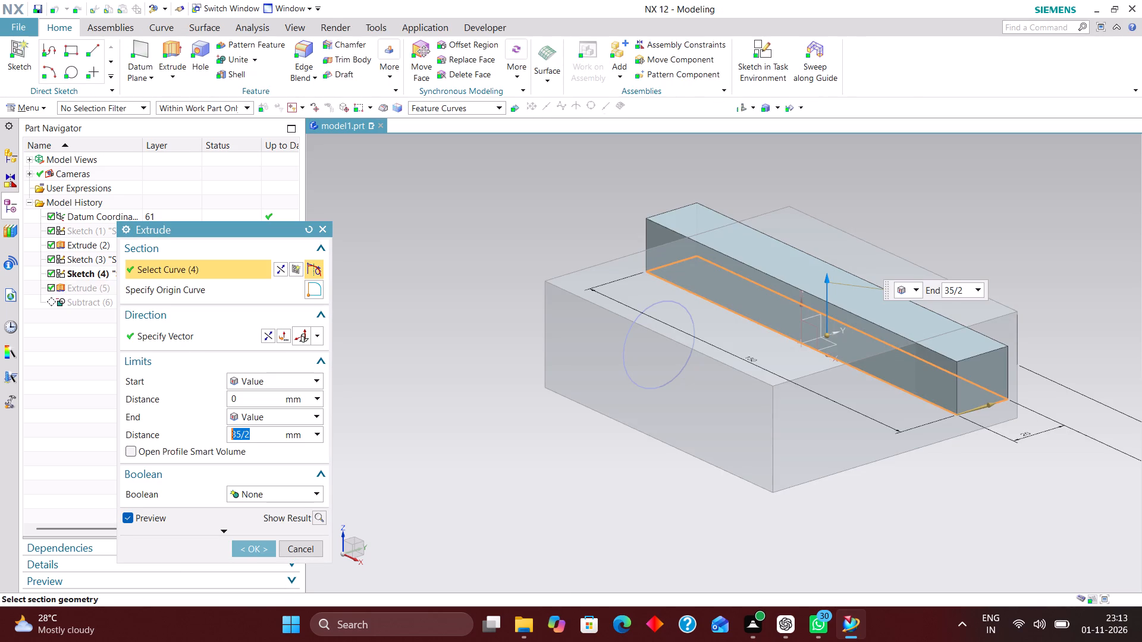
middle_click_drag(917, 511, 898, 488)
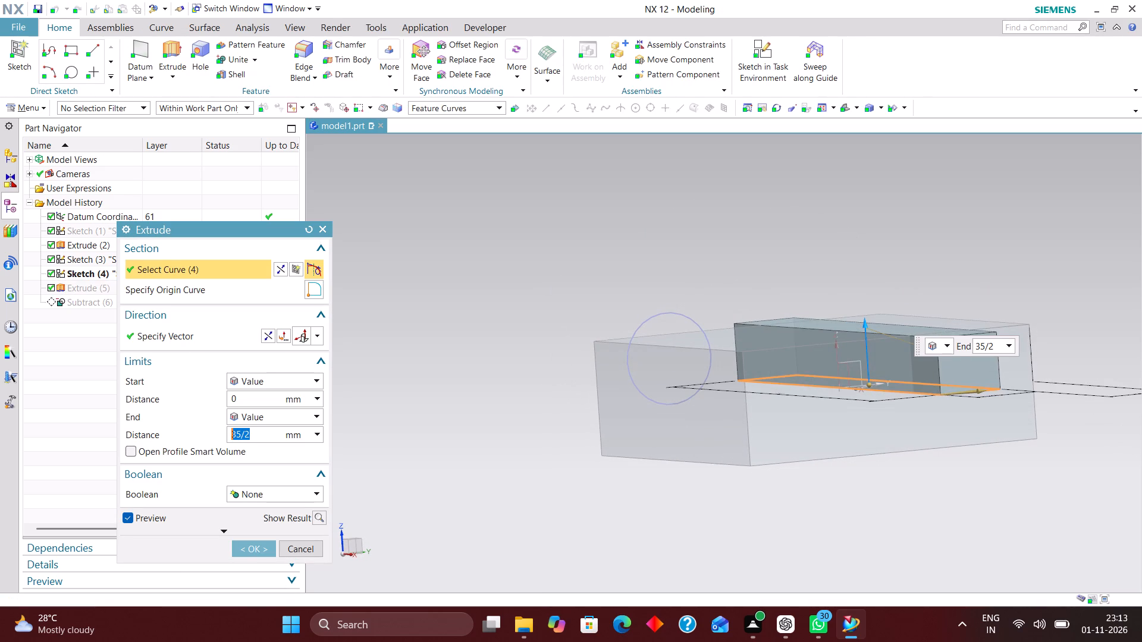
right_click_drag(1102, 461, 982, 477)
scroll(954, 414, "up", 2)
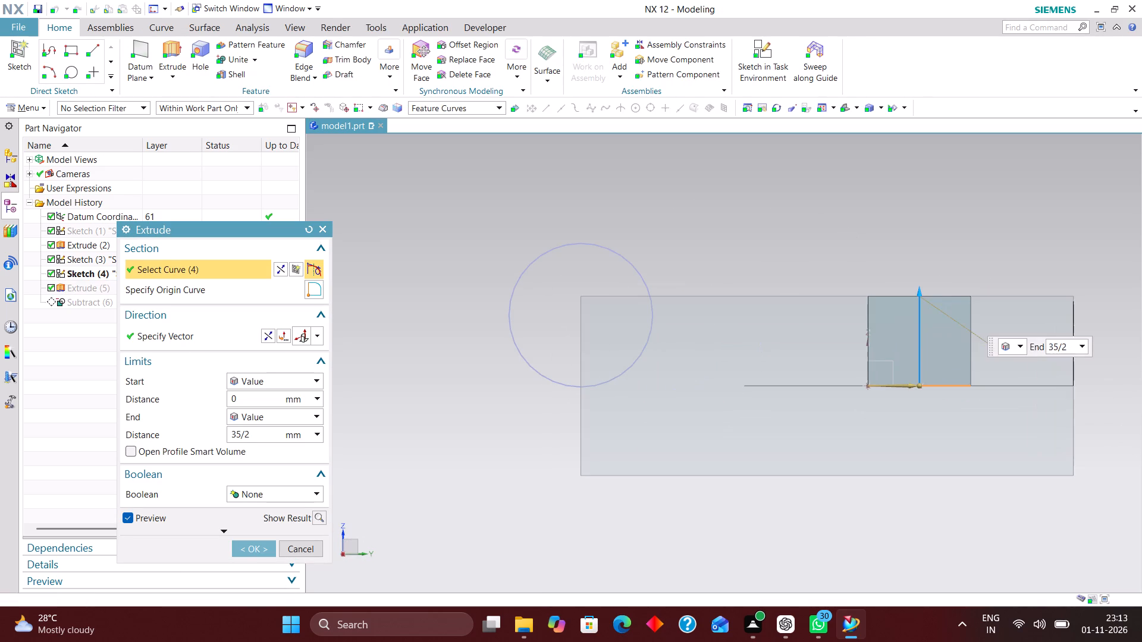
left_click(265, 332)
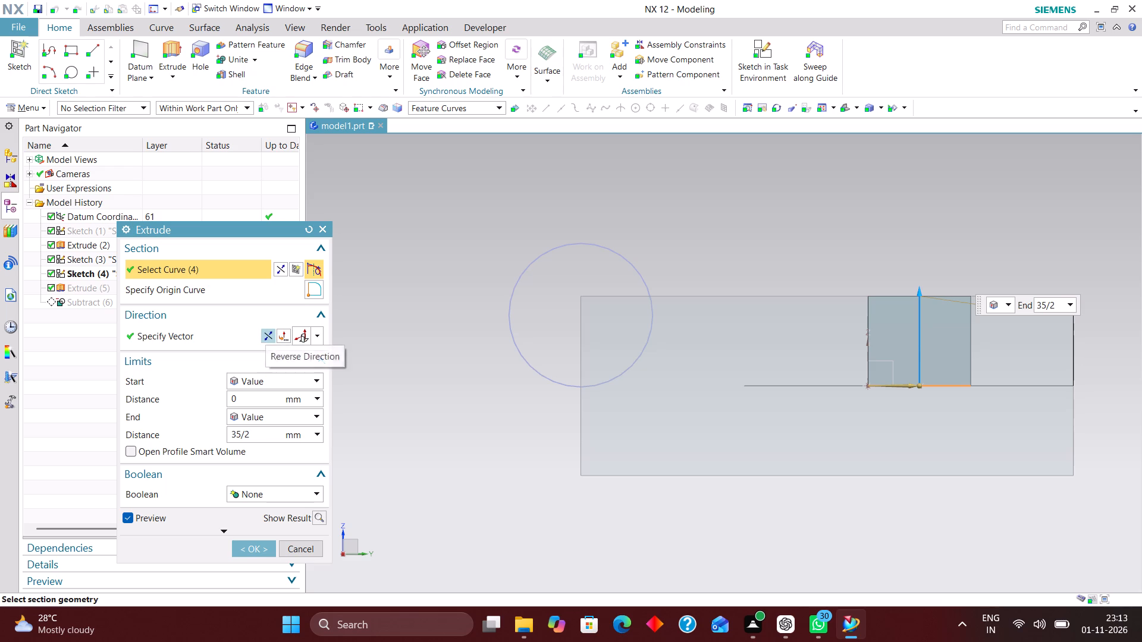
left_click(243, 543)
Reorder the circle sketch in the model history to follow the slot's extrusion, ahead of the subtraction.
middle_click(535, 530)
middle_click_drag(538, 536, 537, 546)
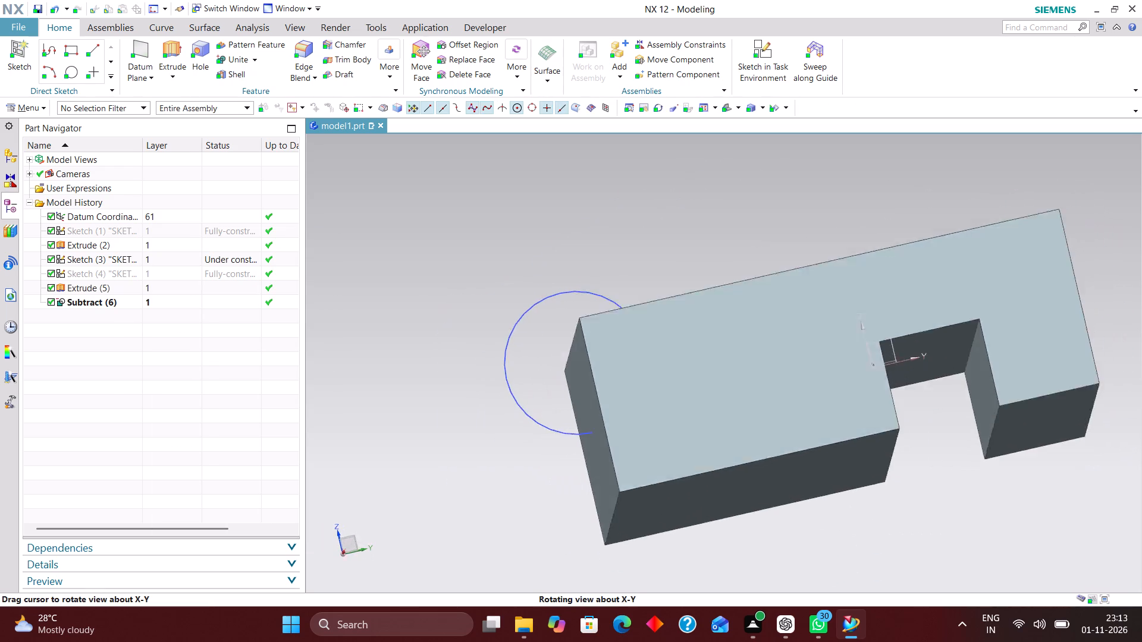
middle_click_drag(537, 546, 545, 555)
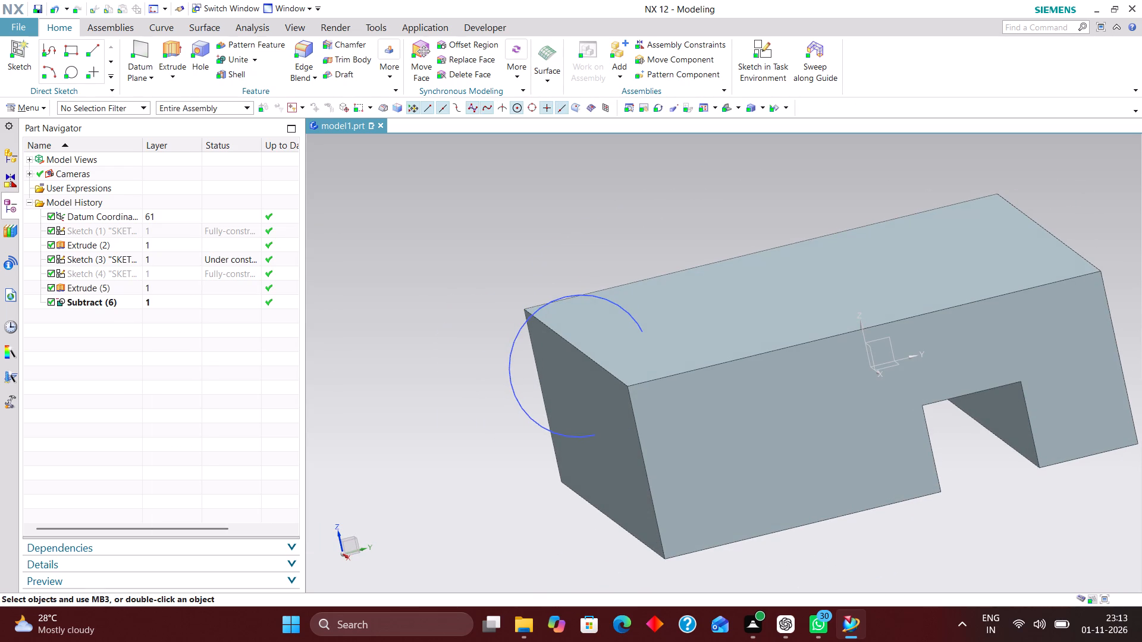
left_click_drag(175, 256, 170, 301)
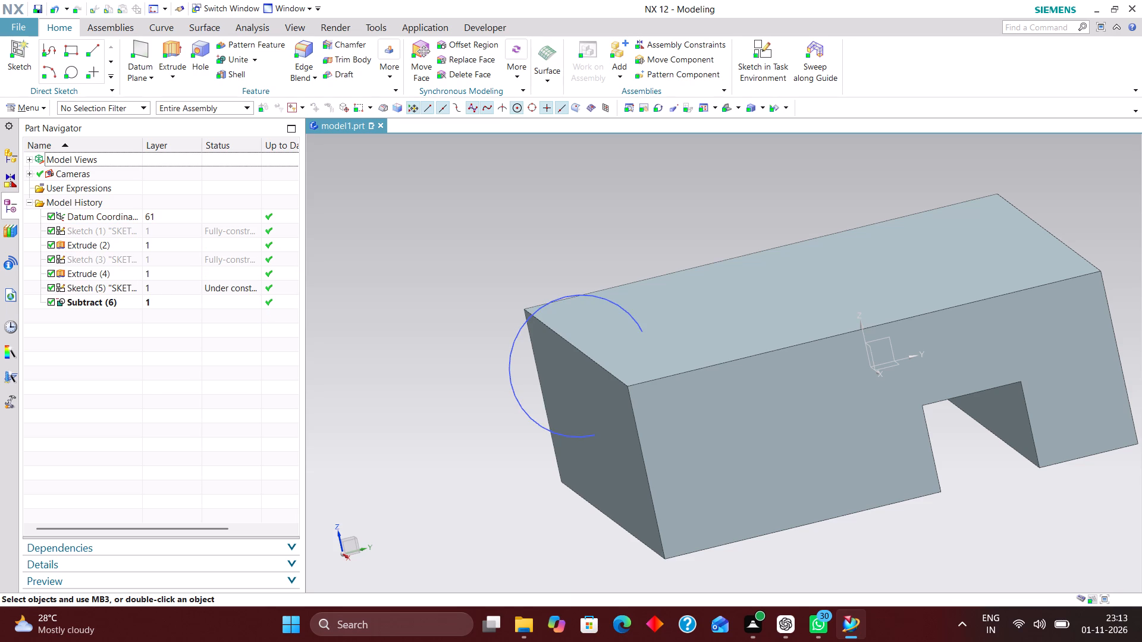
Reorder the circle sketch in the model history to follow the Subtract feature.
left_click_drag(115, 299, 120, 283)
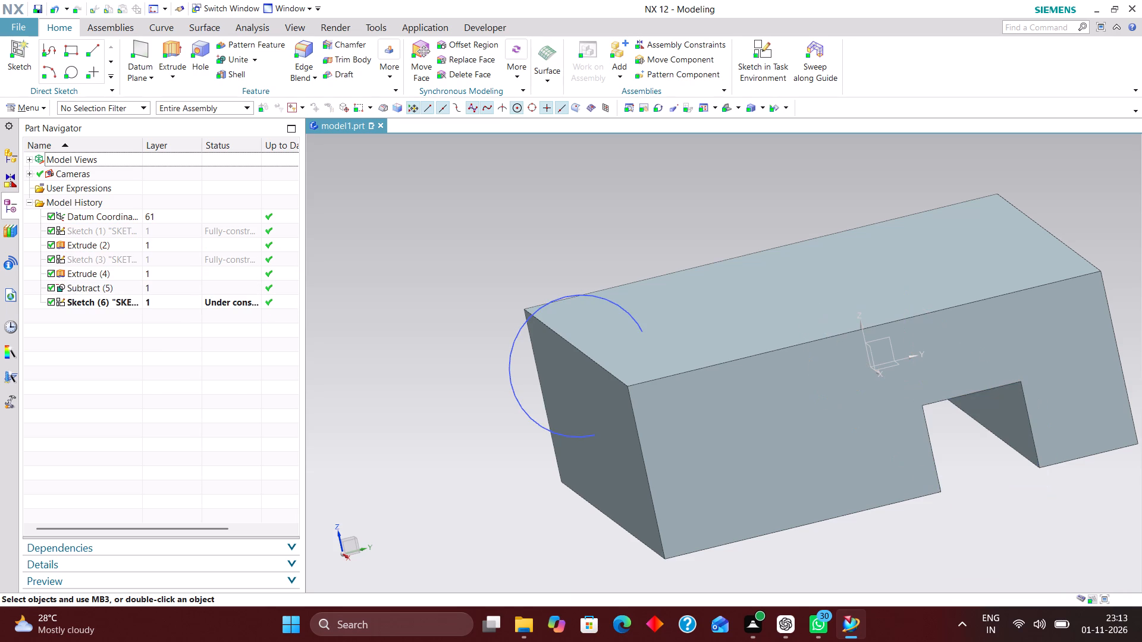
Open the circle sketch for editing with rollback.
left_click(170, 304)
right_click(170, 304)
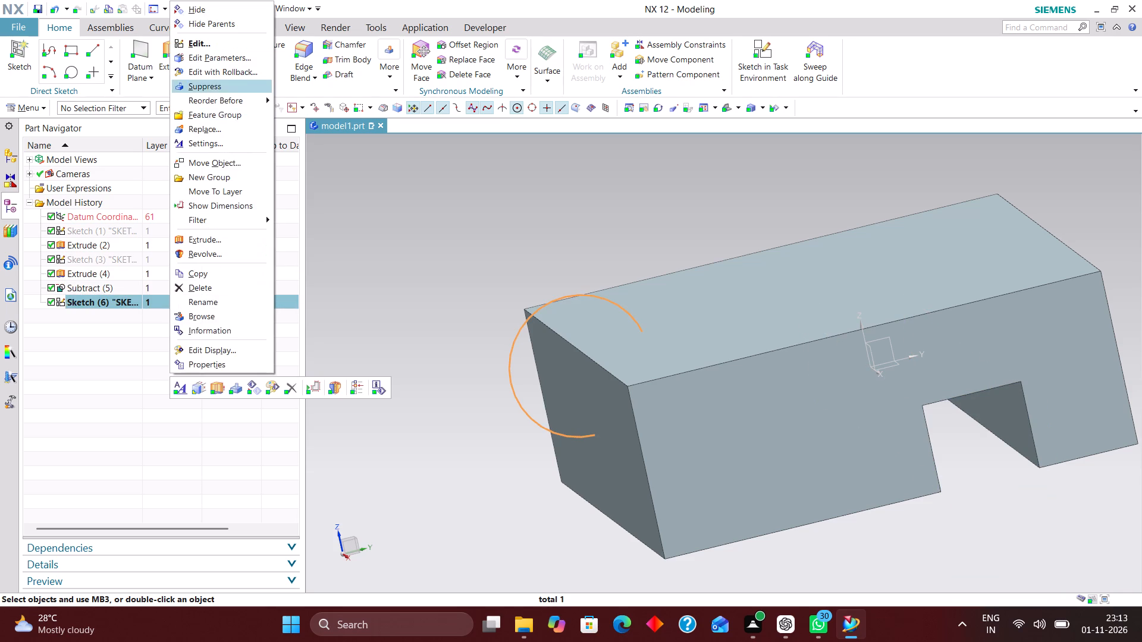
left_click(218, 74)
scroll(536, 250, "down", 1)
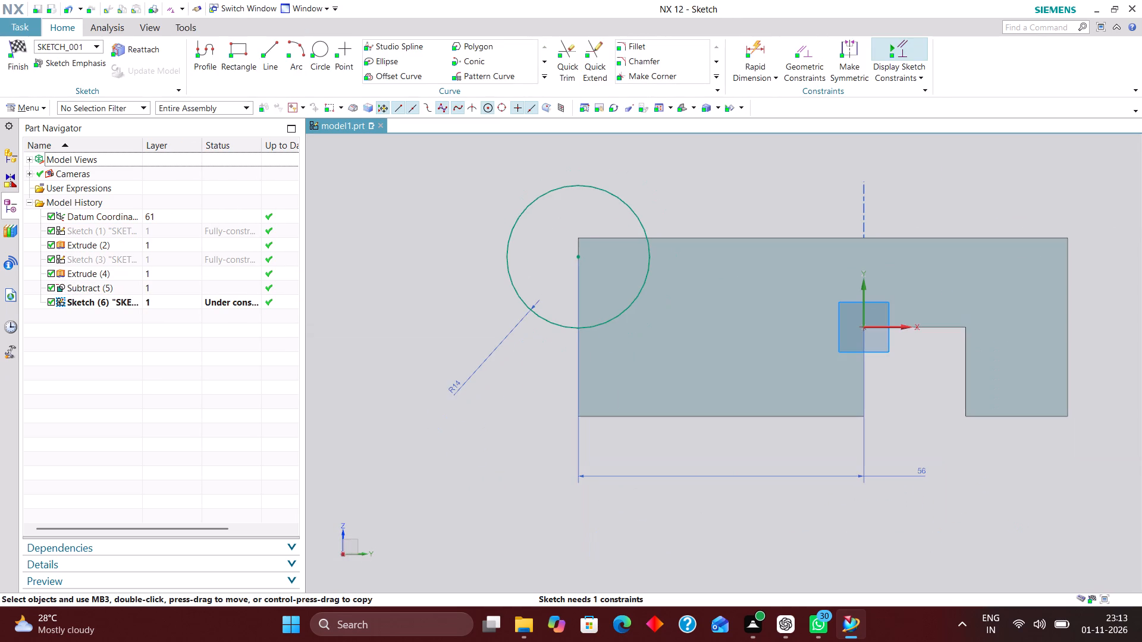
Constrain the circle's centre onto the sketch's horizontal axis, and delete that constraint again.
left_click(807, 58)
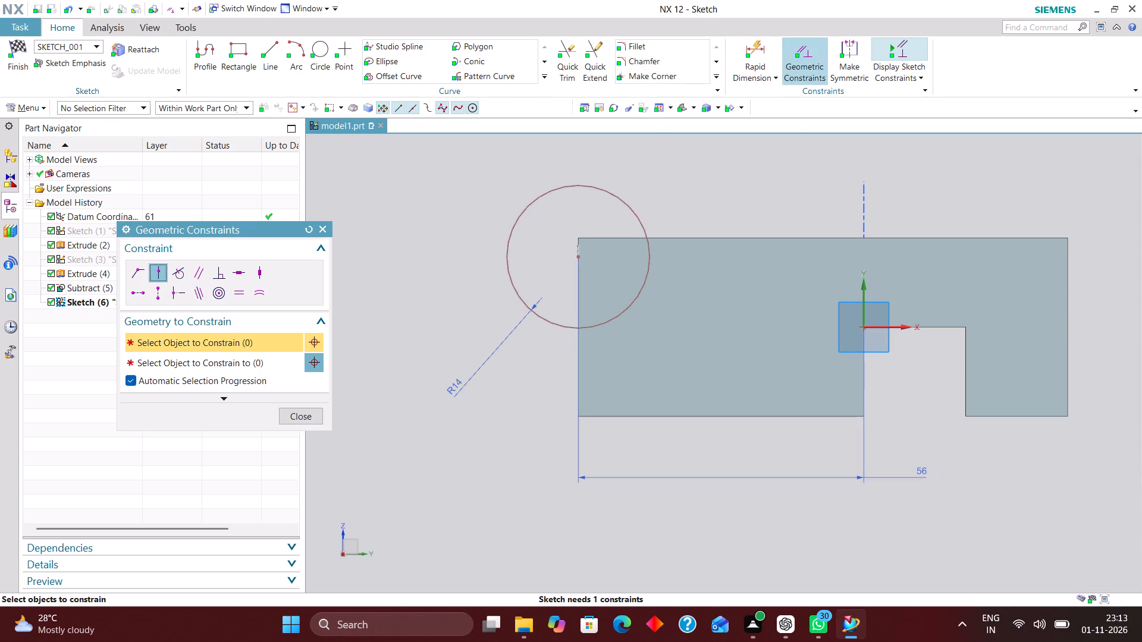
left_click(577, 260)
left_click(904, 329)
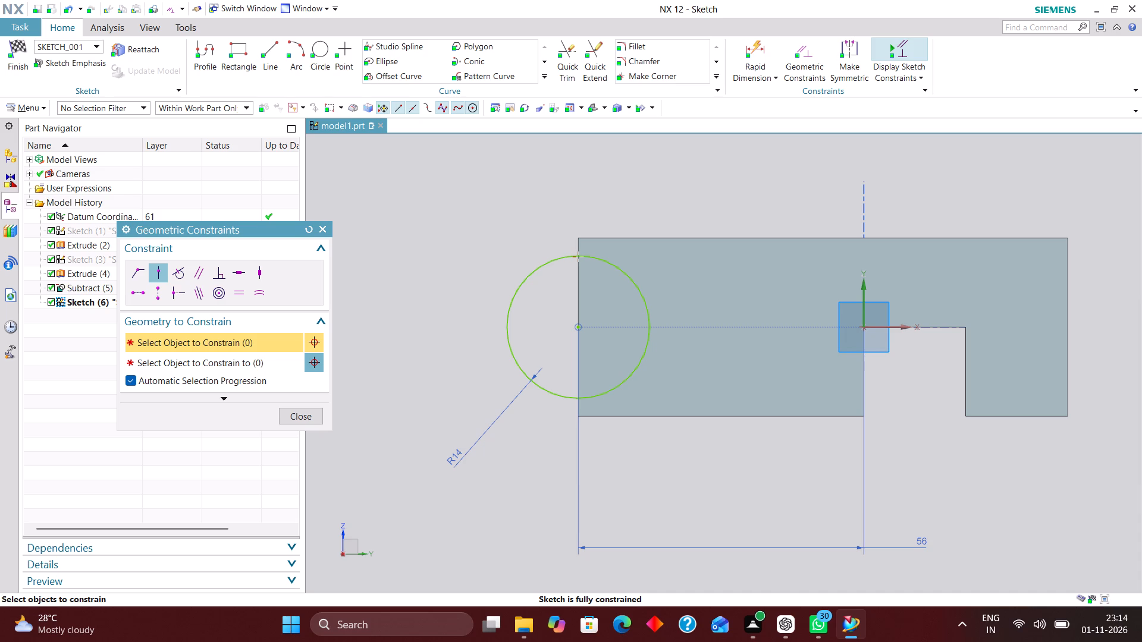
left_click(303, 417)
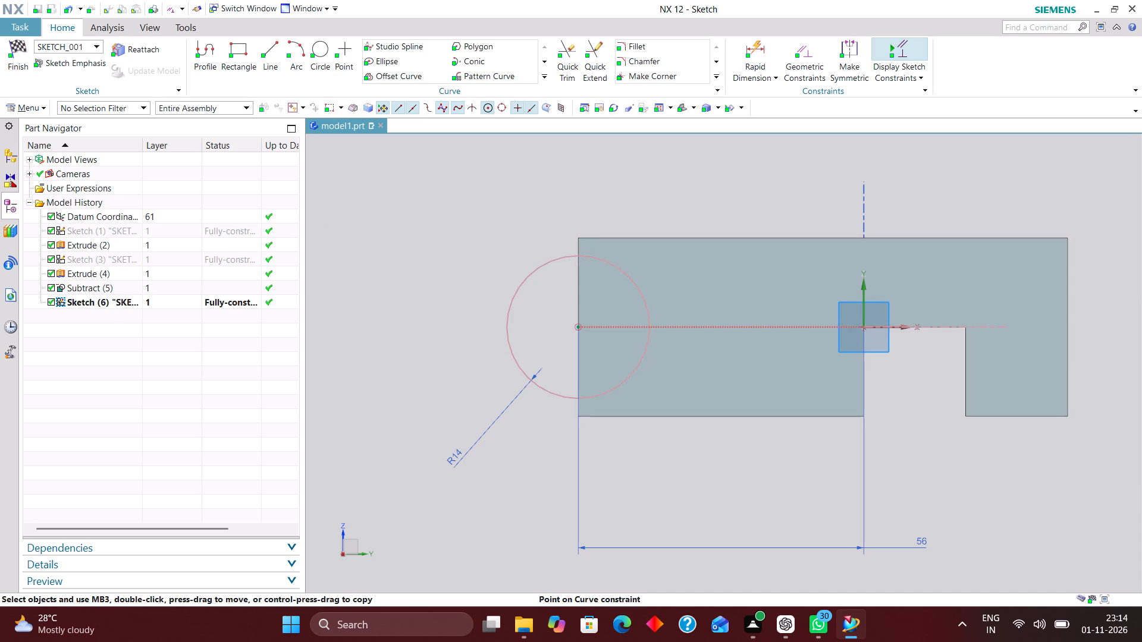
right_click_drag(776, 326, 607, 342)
Dimension the circle's centre from the block's lower edge, trying 15 and 16 mm before setting the distance to 14 mm.
left_click(760, 48)
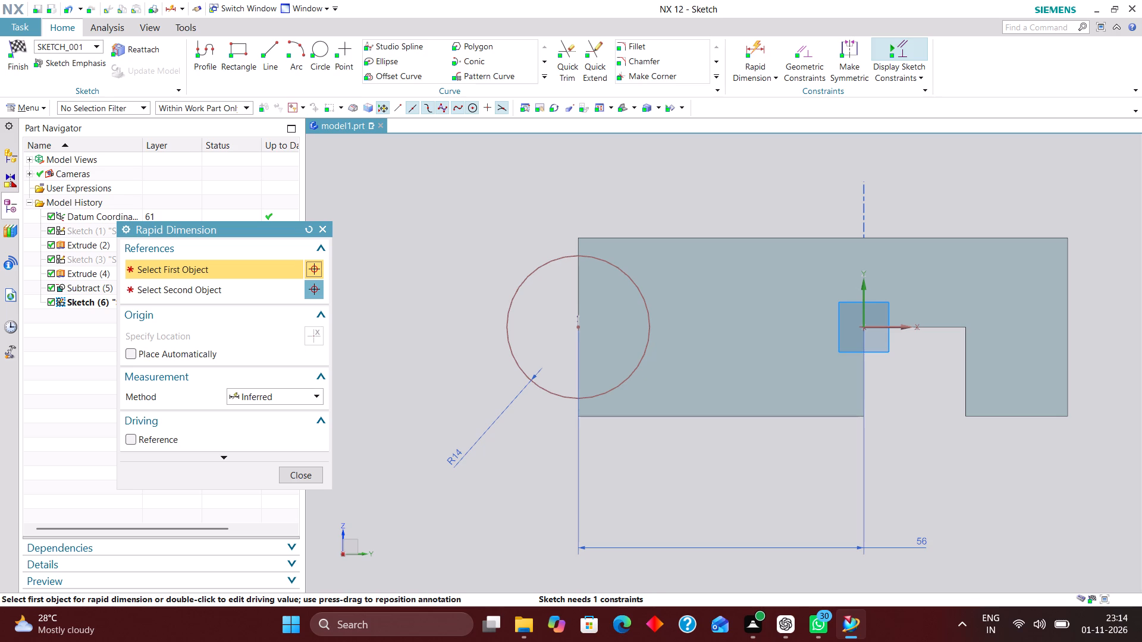
left_click(672, 417)
left_click(581, 325)
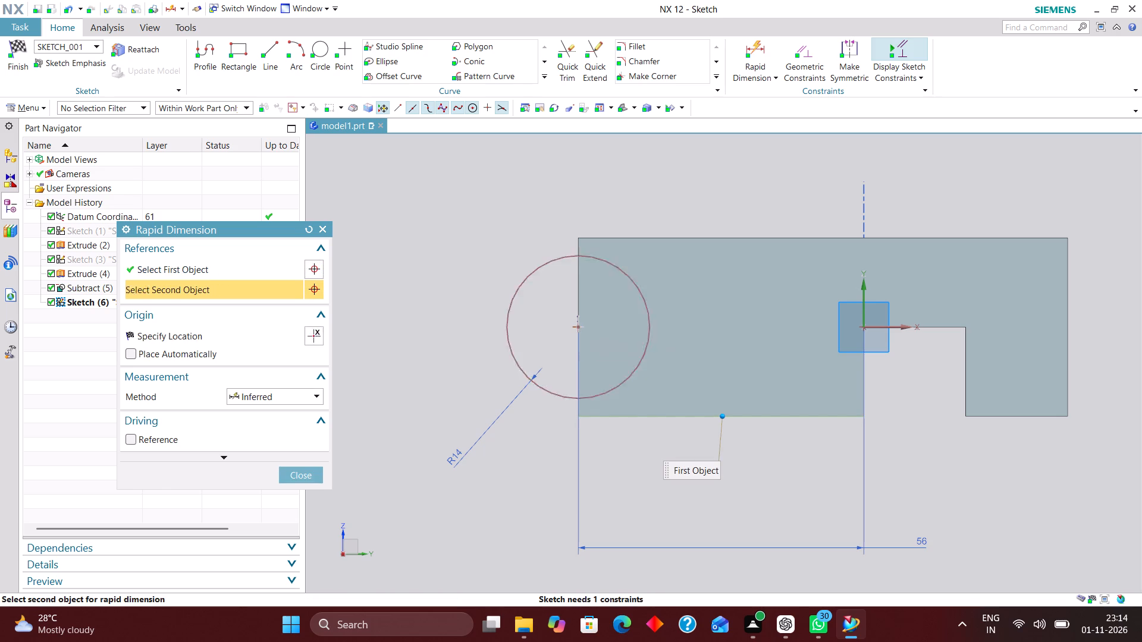
left_click(451, 358)
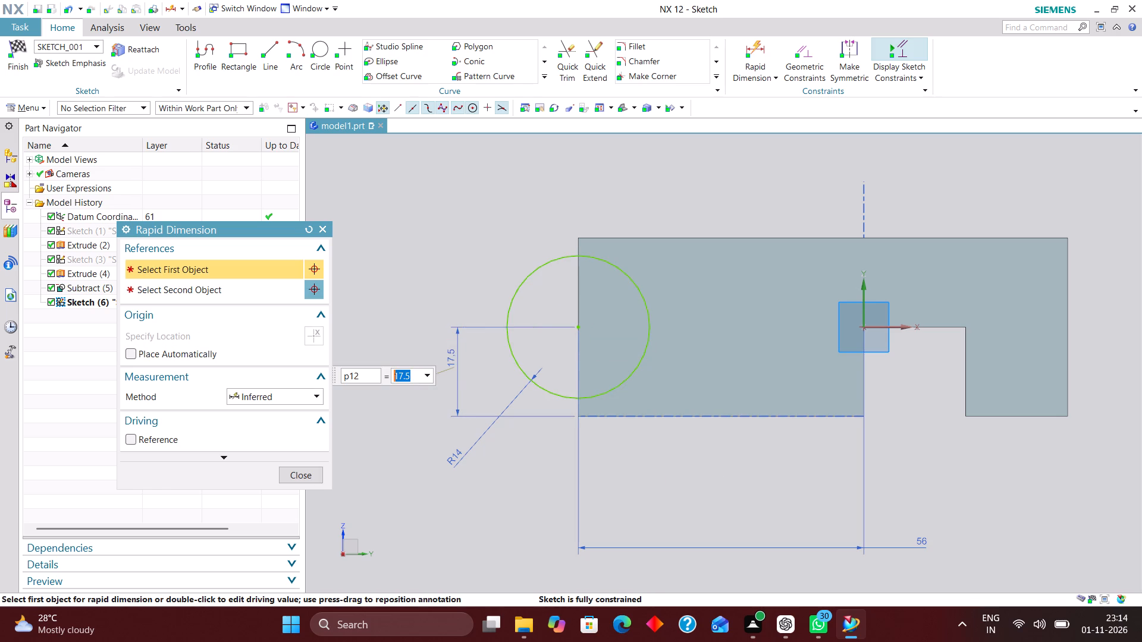
type("15")
key("Return")
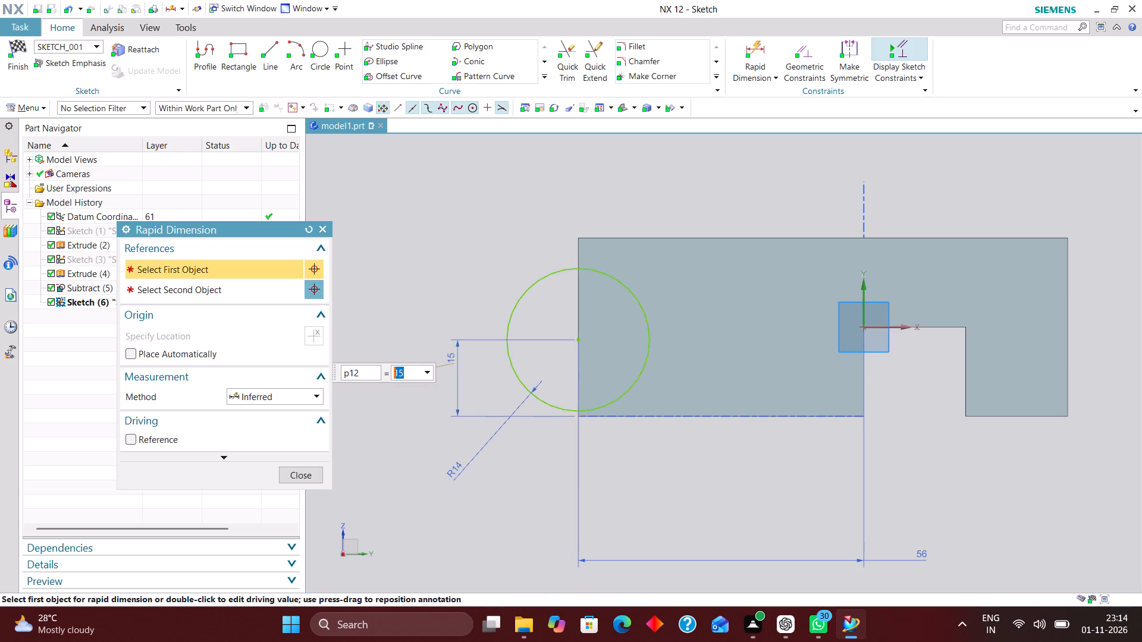
type("16")
key("Return")
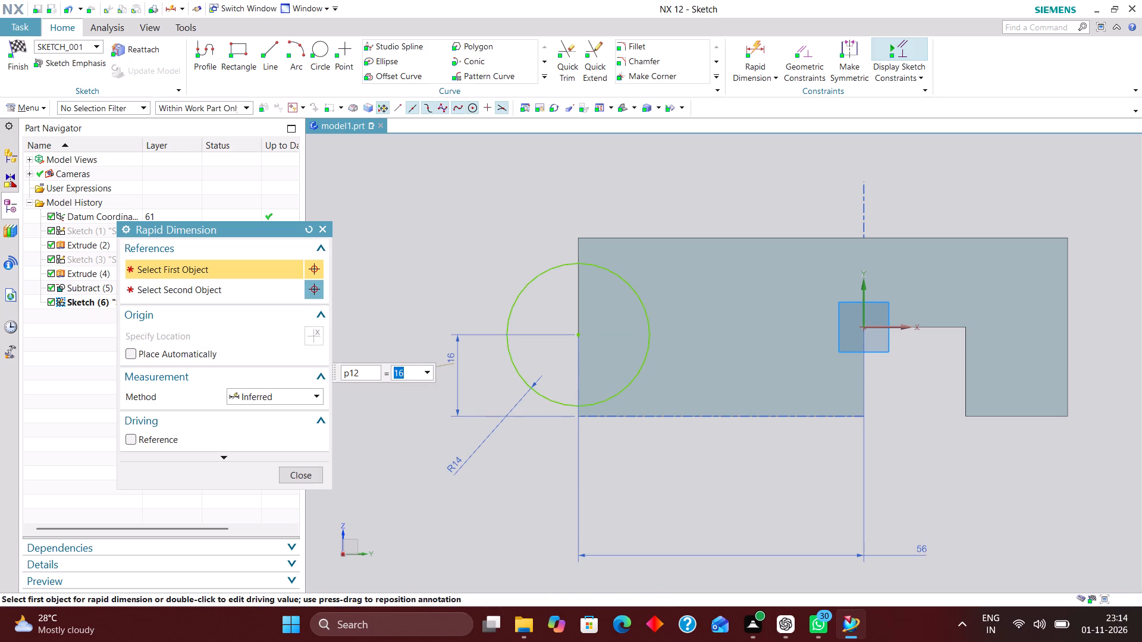
type("14")
key("Return")
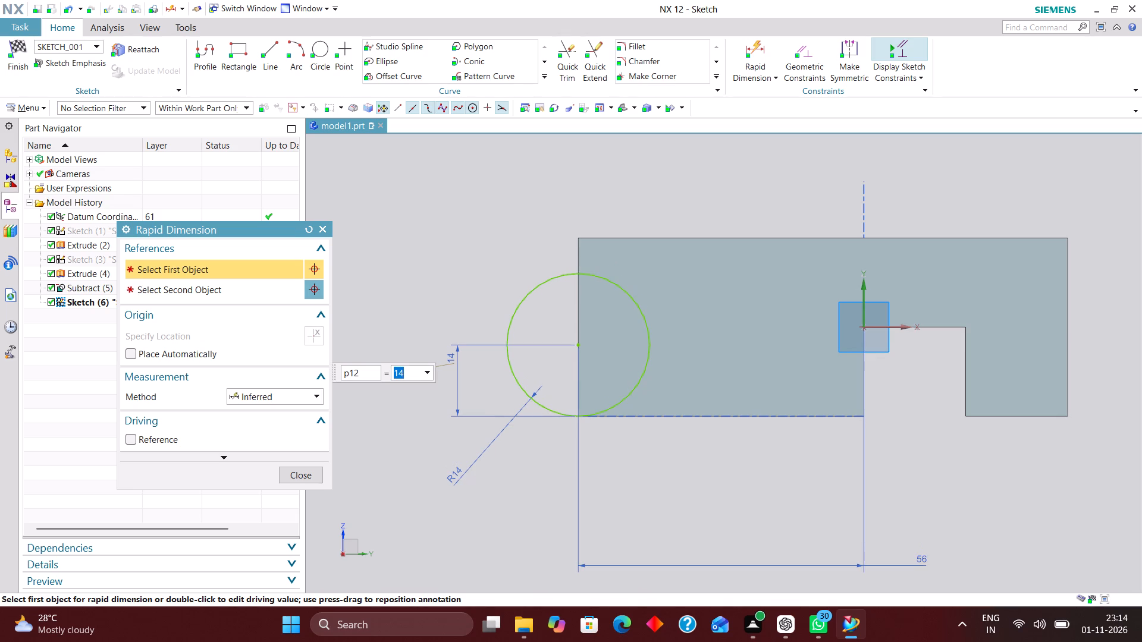
left_click(317, 479)
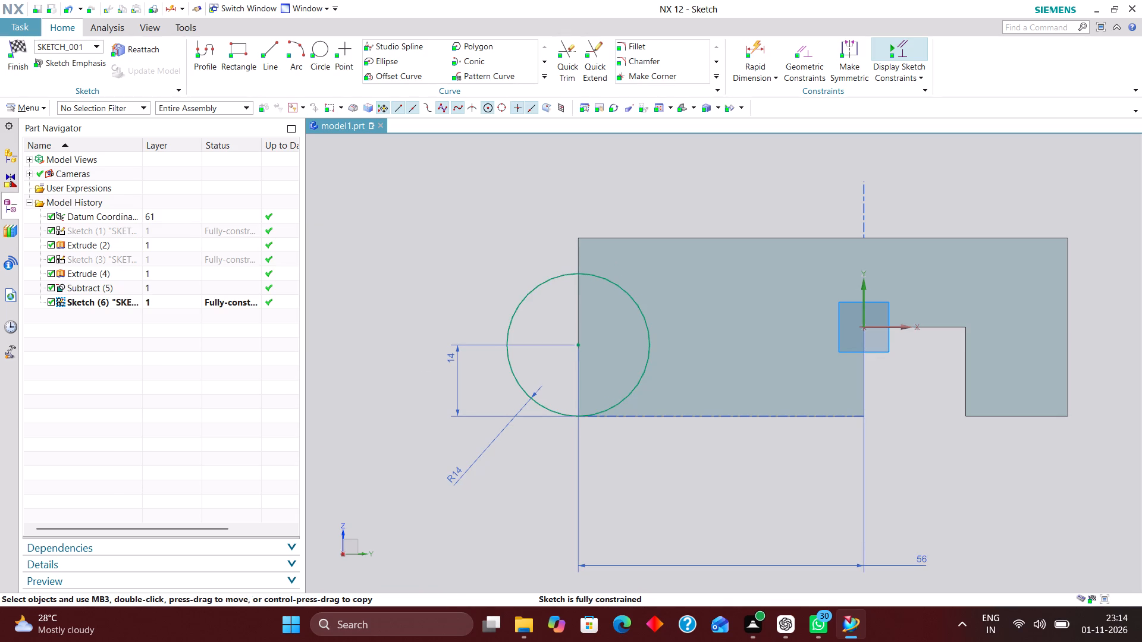
Dimension the circle's centre from the sketch's horizontal axis, and delete the 14 mm dimension to the block's lower edge.
left_click(758, 52)
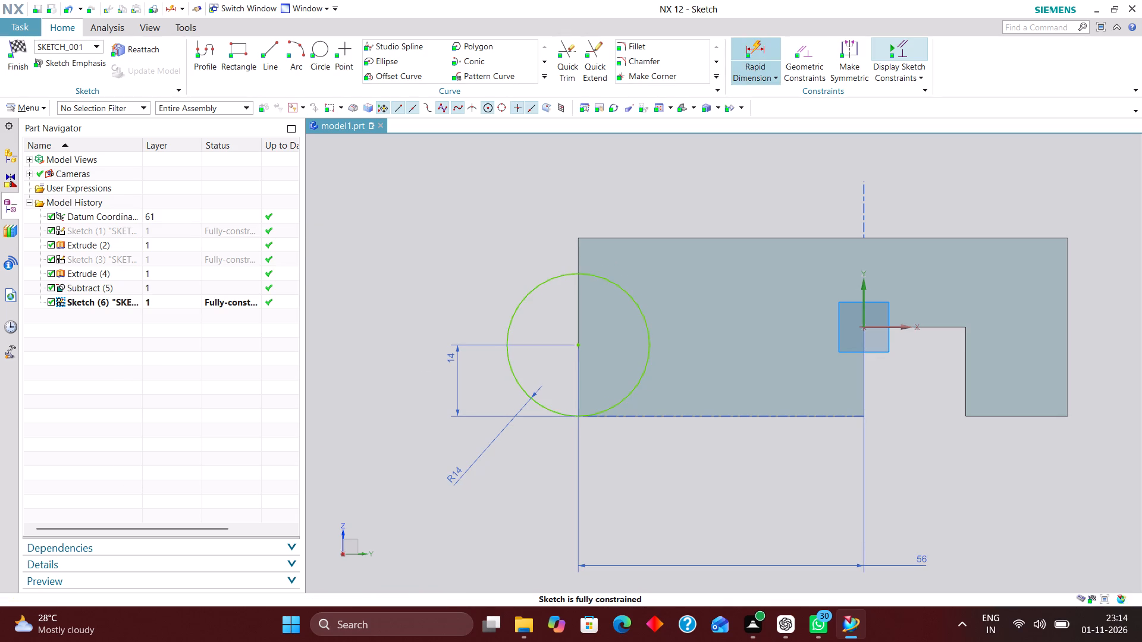
left_click(578, 345)
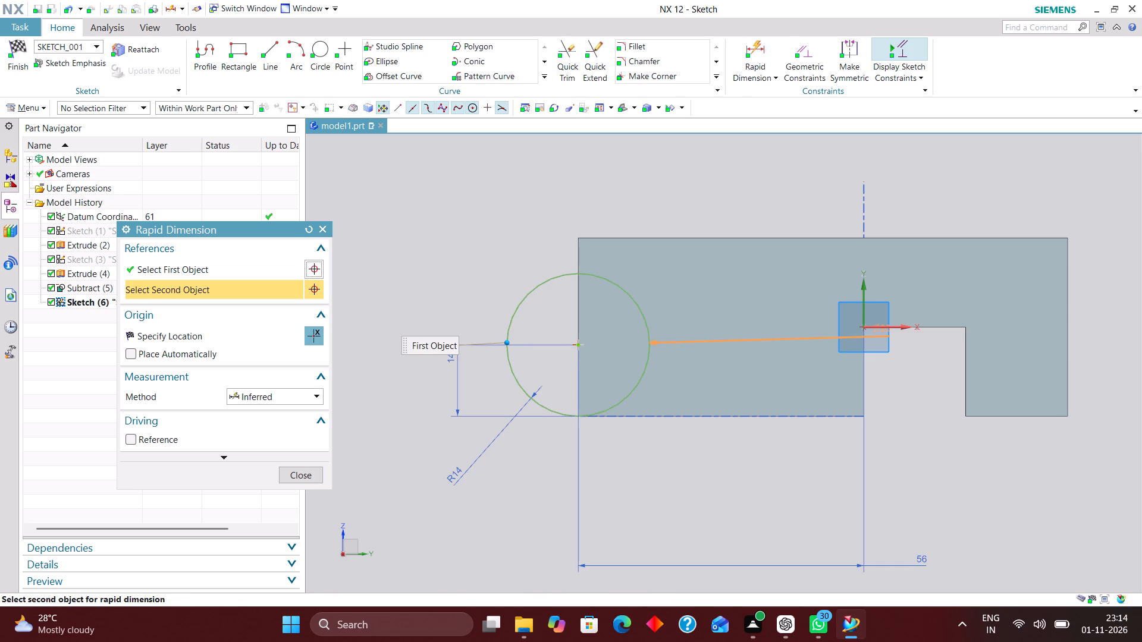
left_click(888, 325)
left_click(459, 244)
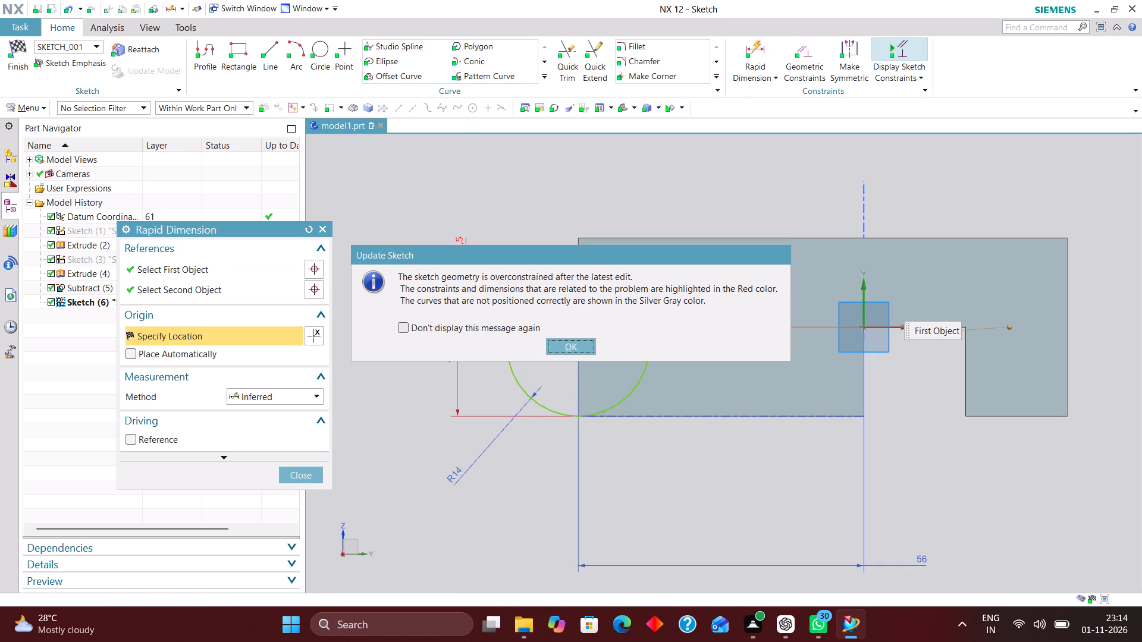
left_click(581, 351)
left_click(306, 480)
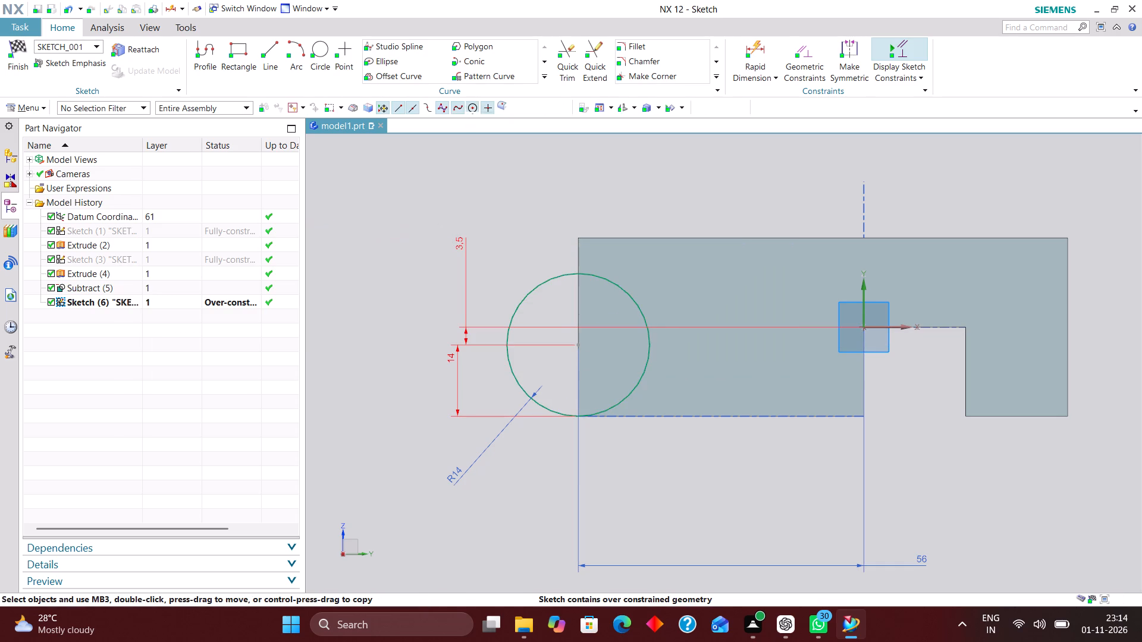
right_click_drag(459, 372, 401, 375)
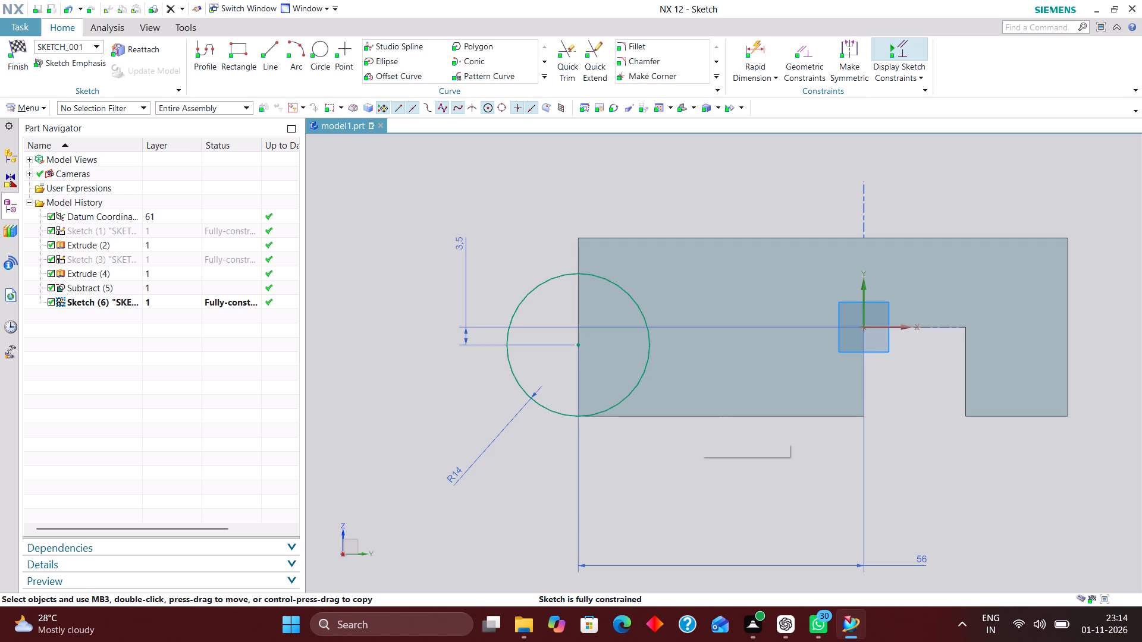
Sketch a line sloping up to the right above the circle, and a horizontal line just below the circle and block.
scroll(668, 517, "down", 1)
scroll(672, 514, "up", 1)
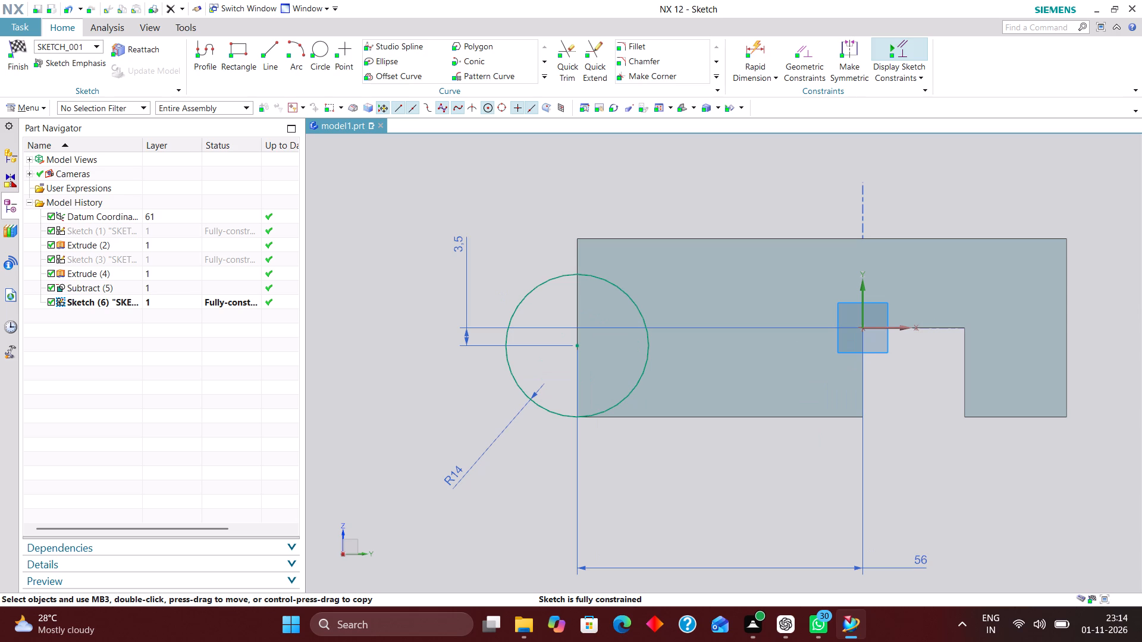
scroll(755, 454, "down", 3)
scroll(759, 462, "up", 2)
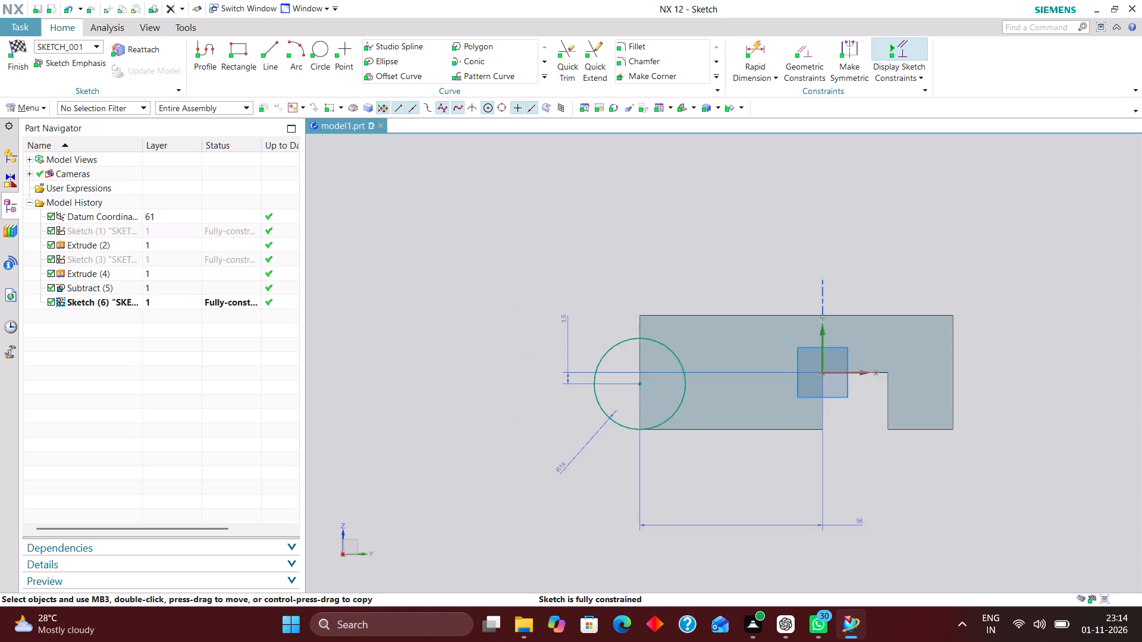
scroll(759, 463, "up", 1)
left_click(269, 43)
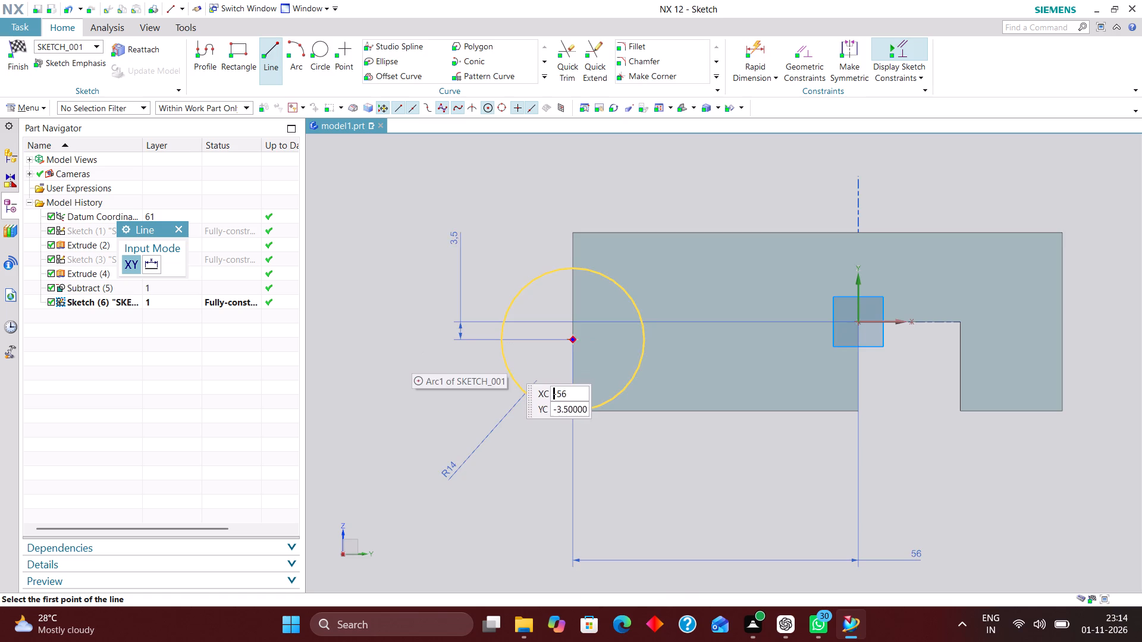
scroll(506, 380, "down", 2)
left_click(504, 304)
left_click(635, 214)
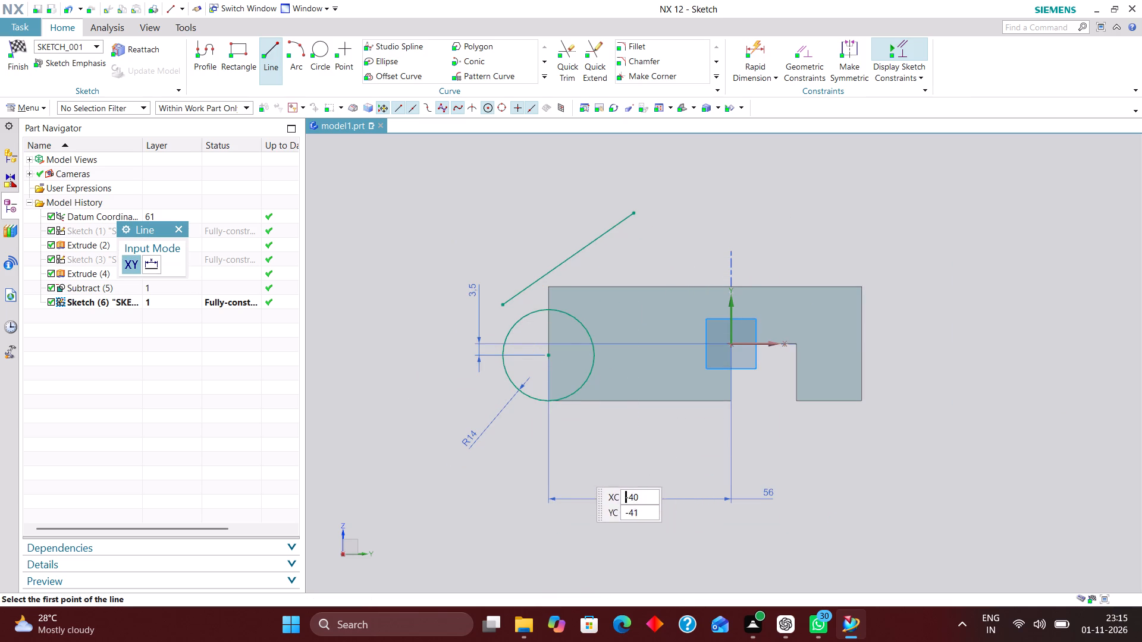
left_click(526, 414)
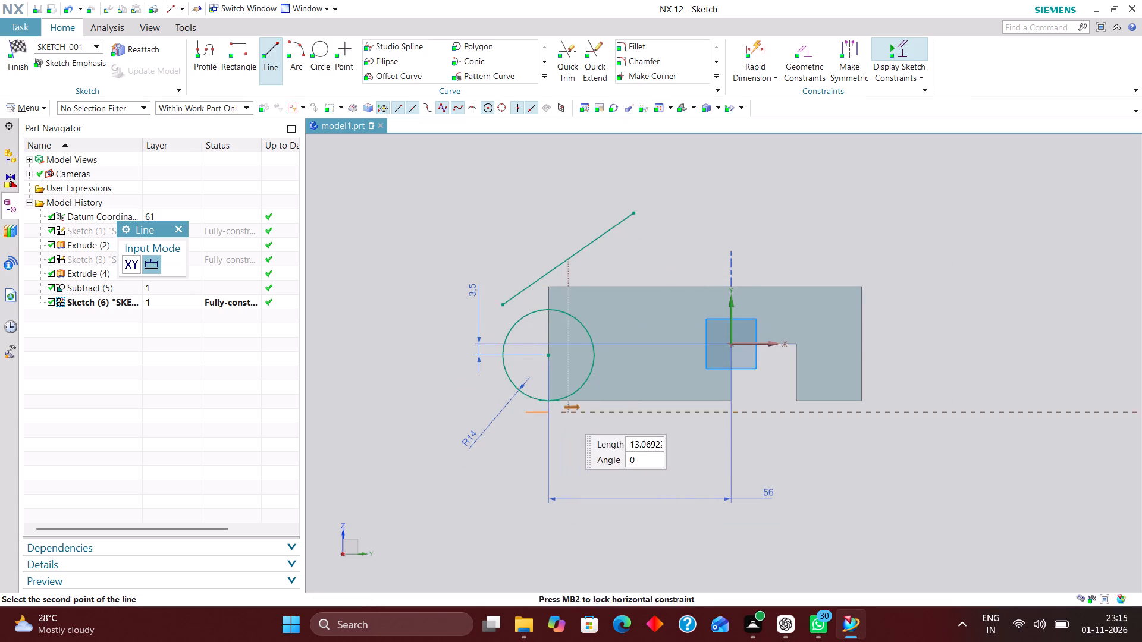
left_click(664, 411)
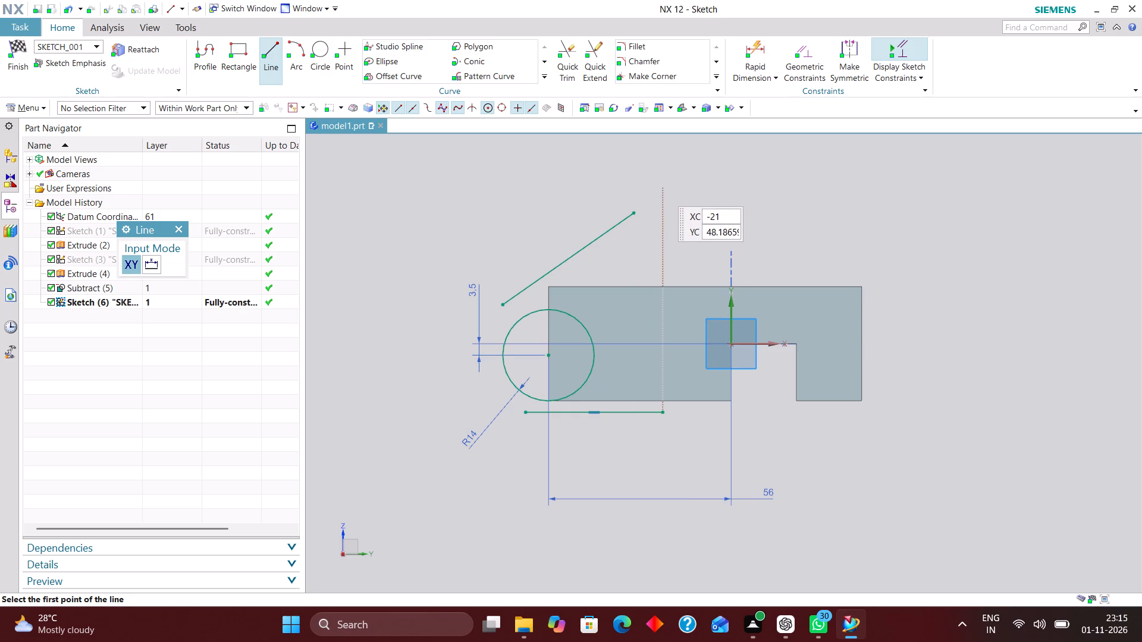
Sketch a short horizontal line from the sloping line's upper end, and a vertical line from its end down past the lower line.
left_click(635, 212)
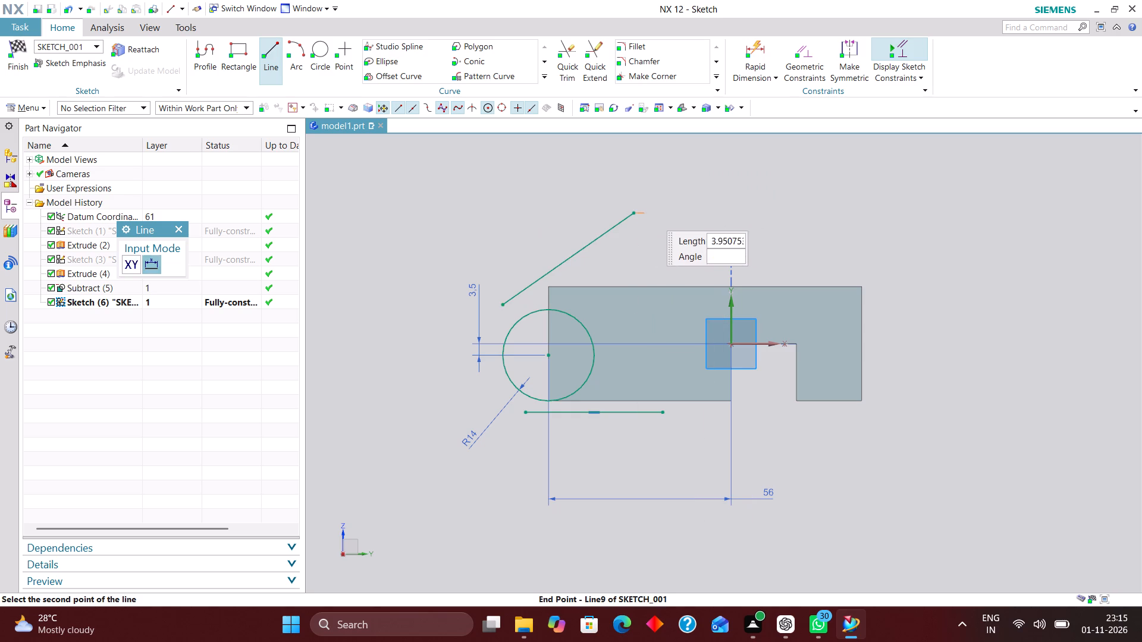
left_click(674, 209)
left_click(677, 215)
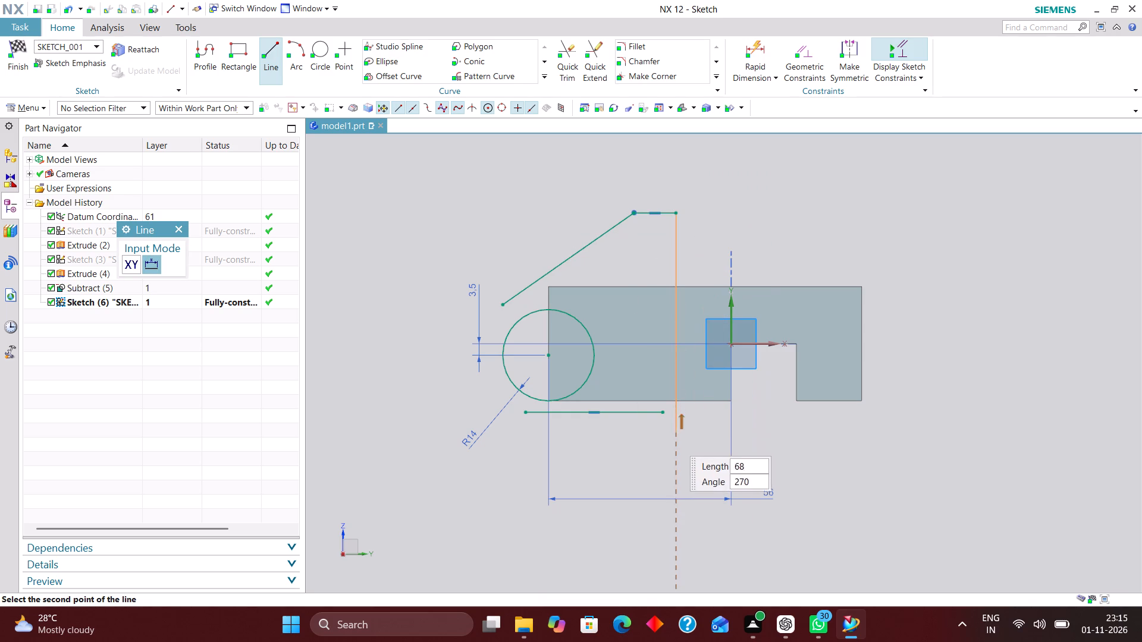
left_click(669, 449)
Extend the lower horizontal line to meet the vertical line, and trim the vertical line's excess below that corner.
left_click(596, 66)
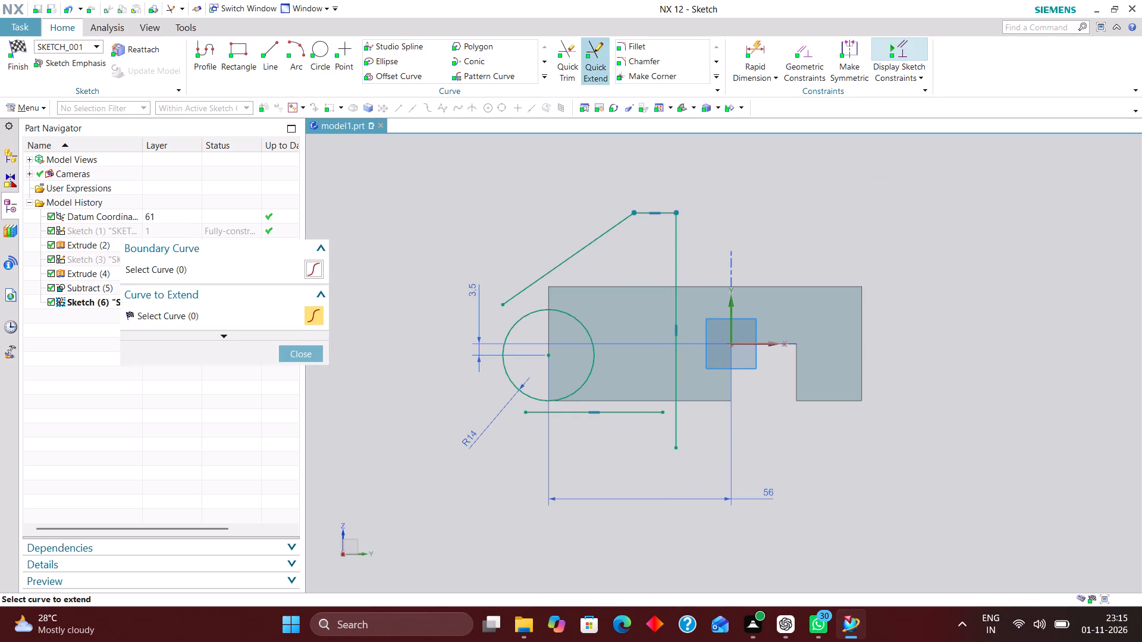
left_click(635, 411)
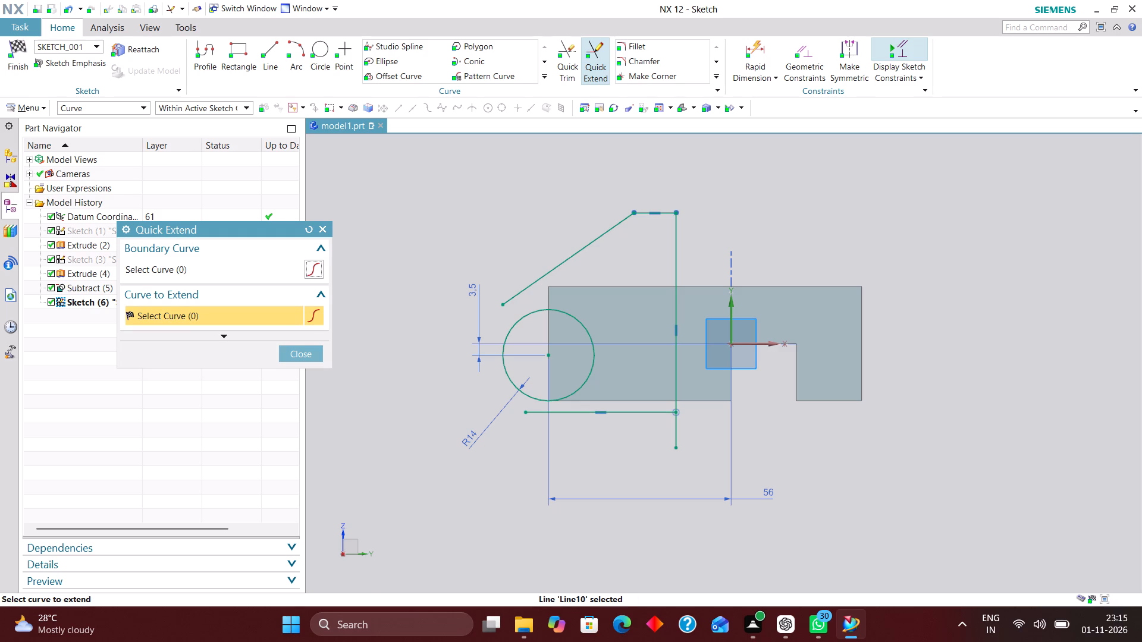
left_click(576, 59)
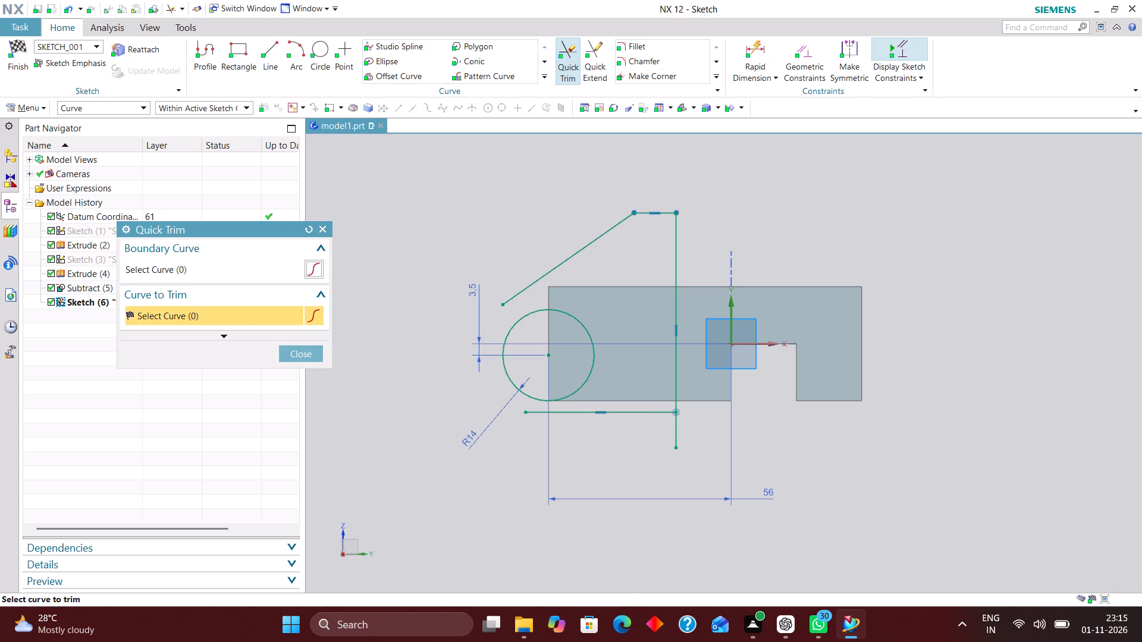
left_click(676, 446)
left_click(312, 351)
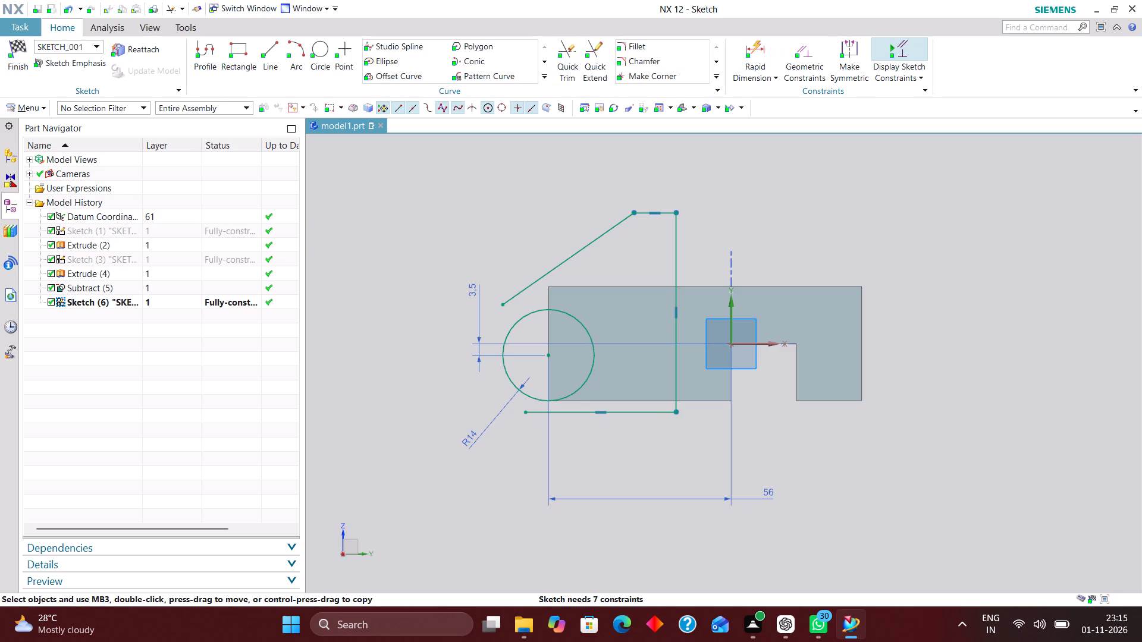
Make both the lower horizontal line and the sloping line tangent to the R14 circle.
left_click(805, 56)
left_click(175, 276)
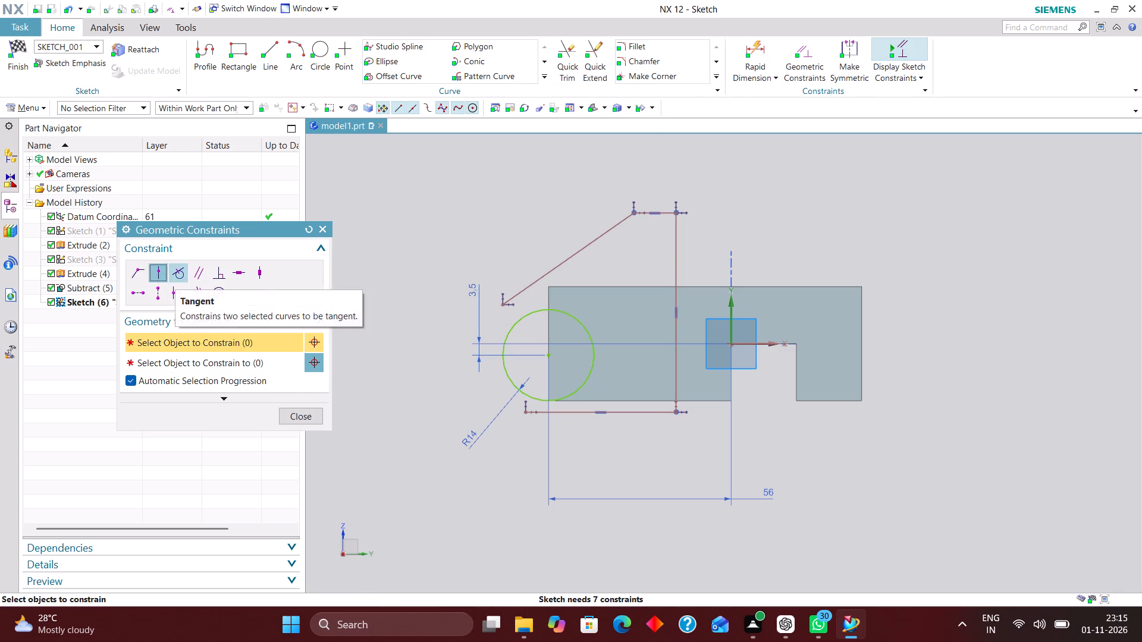
left_click(513, 383)
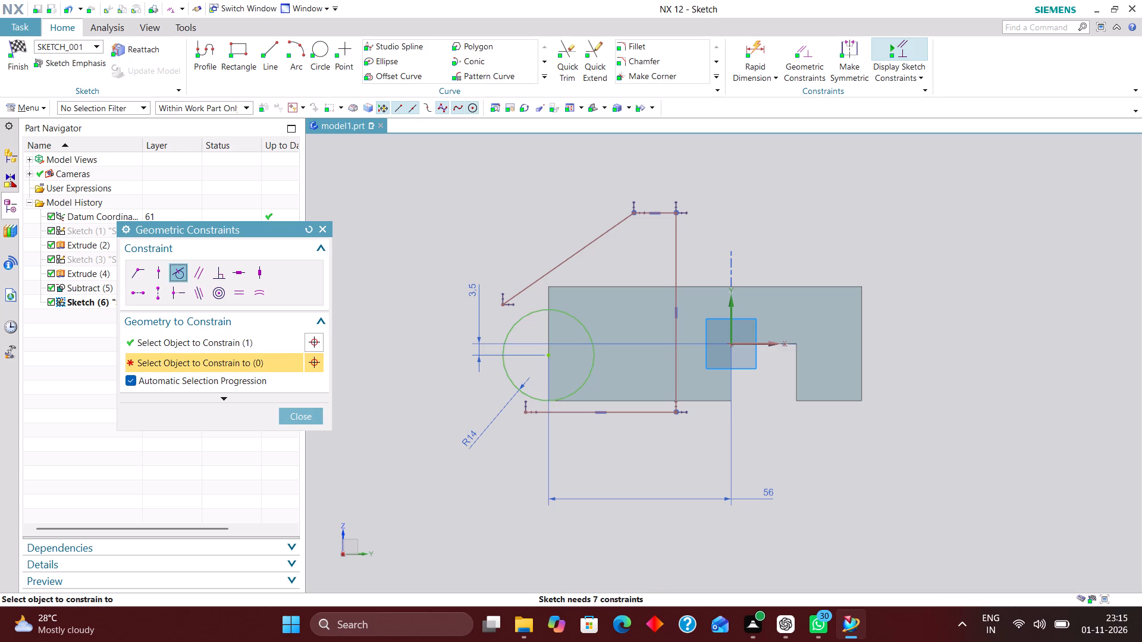
left_click(573, 411)
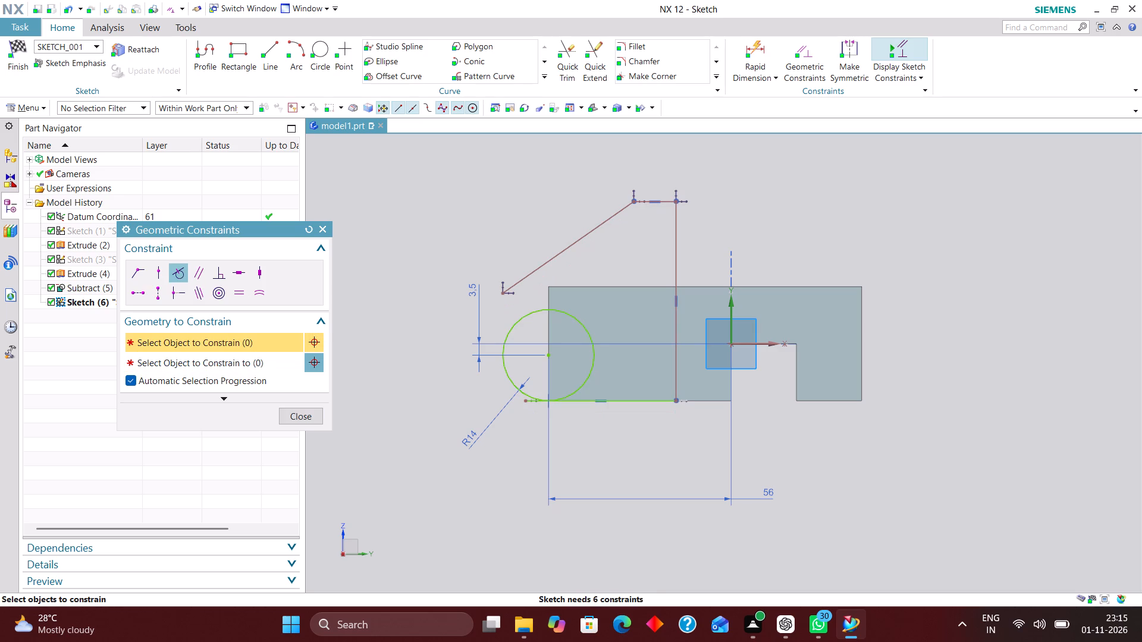
left_click(537, 307)
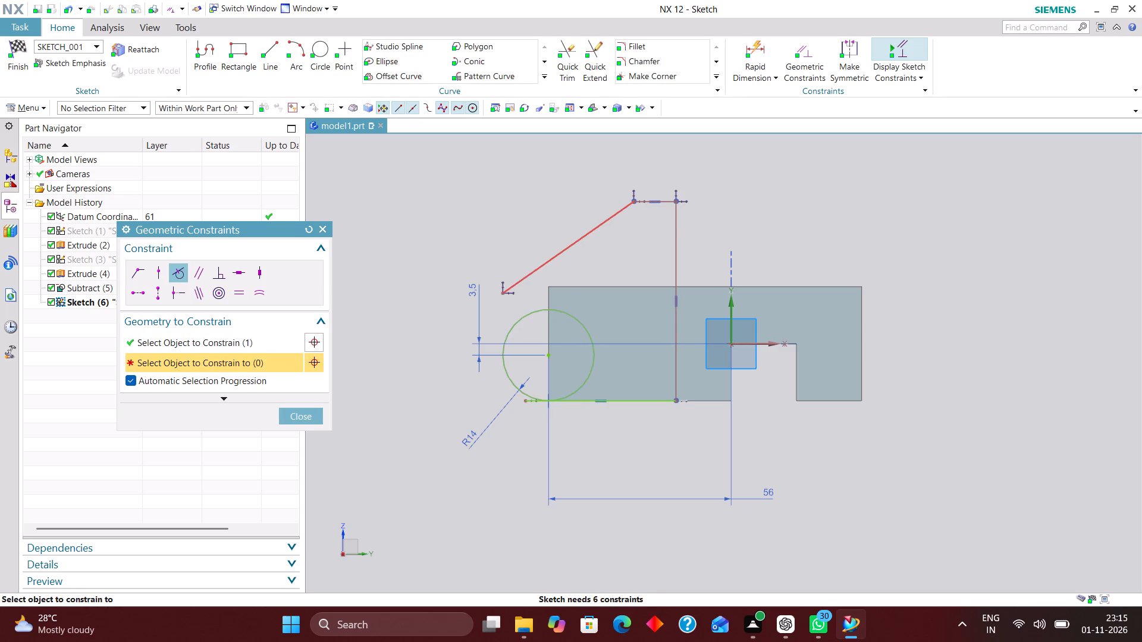
left_click(534, 272)
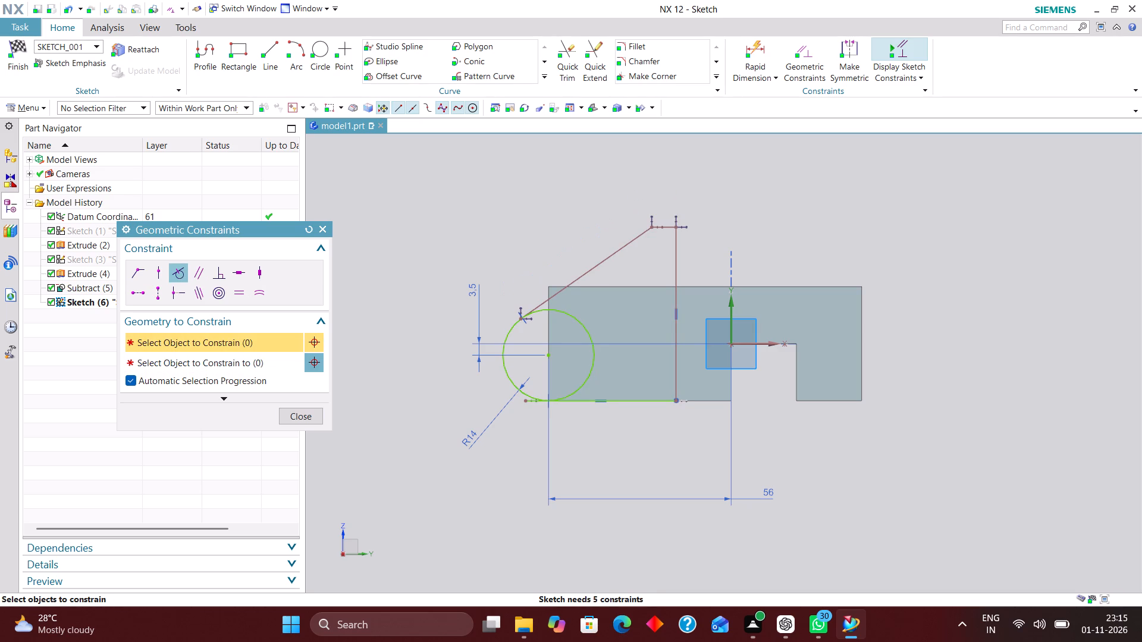
Constrain the free ends of the sloping line and the lower horizontal line to lie on the R14 circle.
scroll(544, 327, "up", 4)
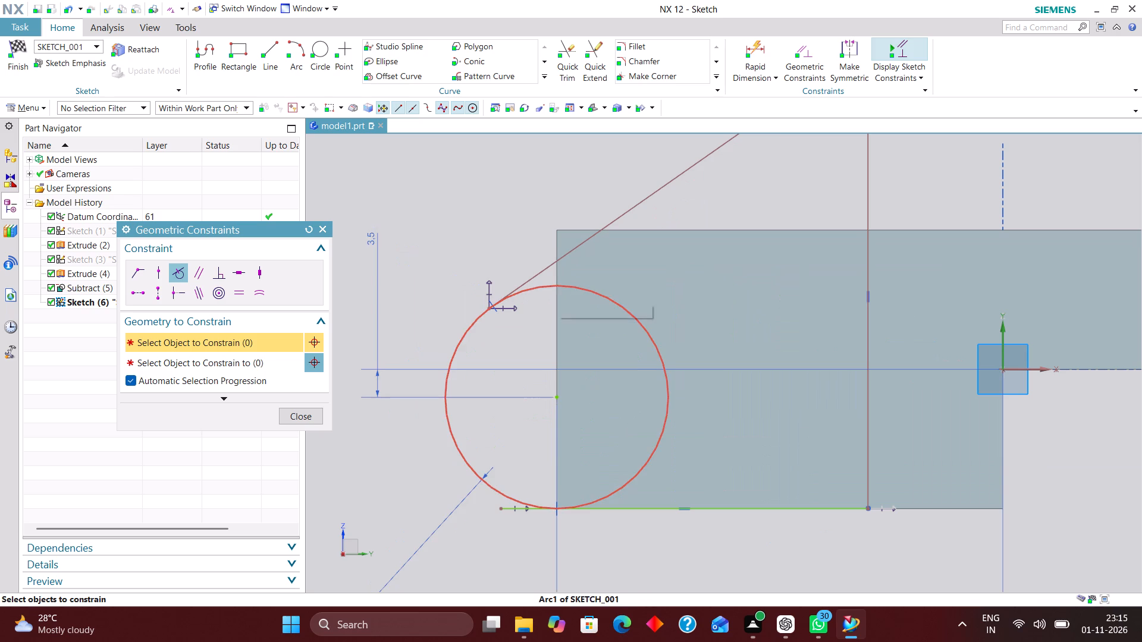
left_click(152, 270)
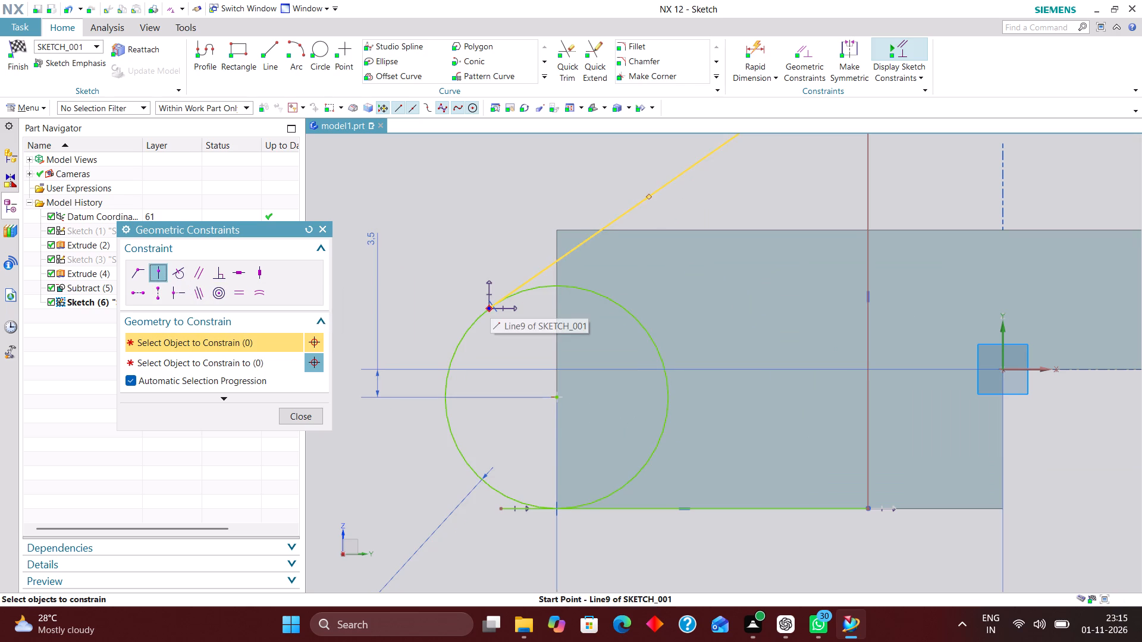
left_click(488, 306)
left_click(466, 326)
scroll(453, 342, "down", 3)
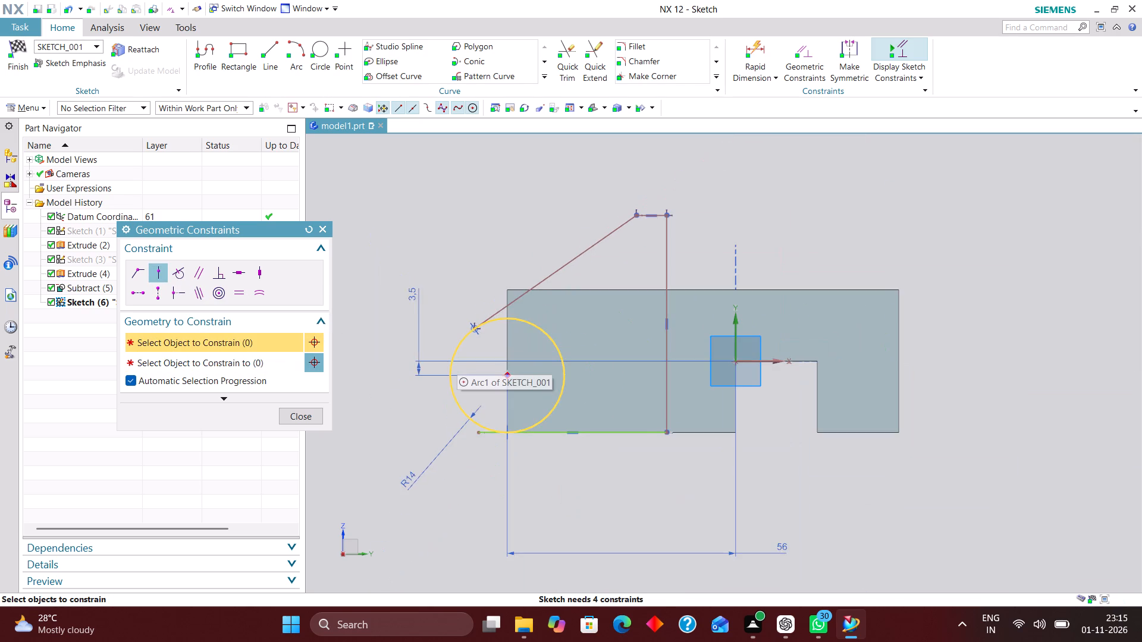
scroll(466, 368, "down", 1)
scroll(488, 290, "up", 3)
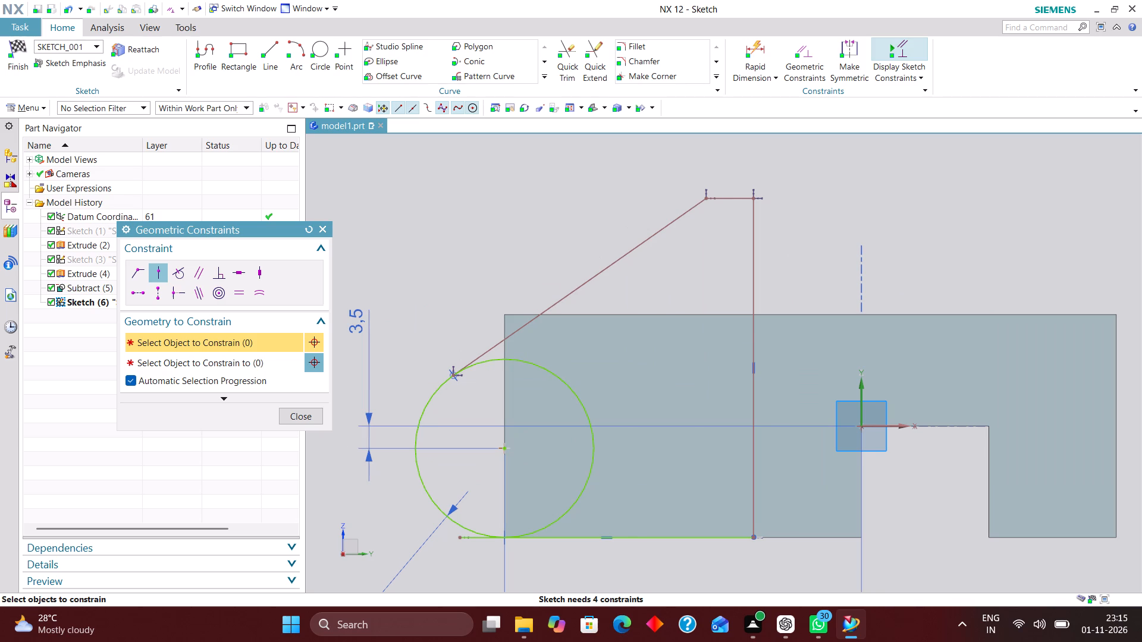
scroll(695, 323, "down", 1)
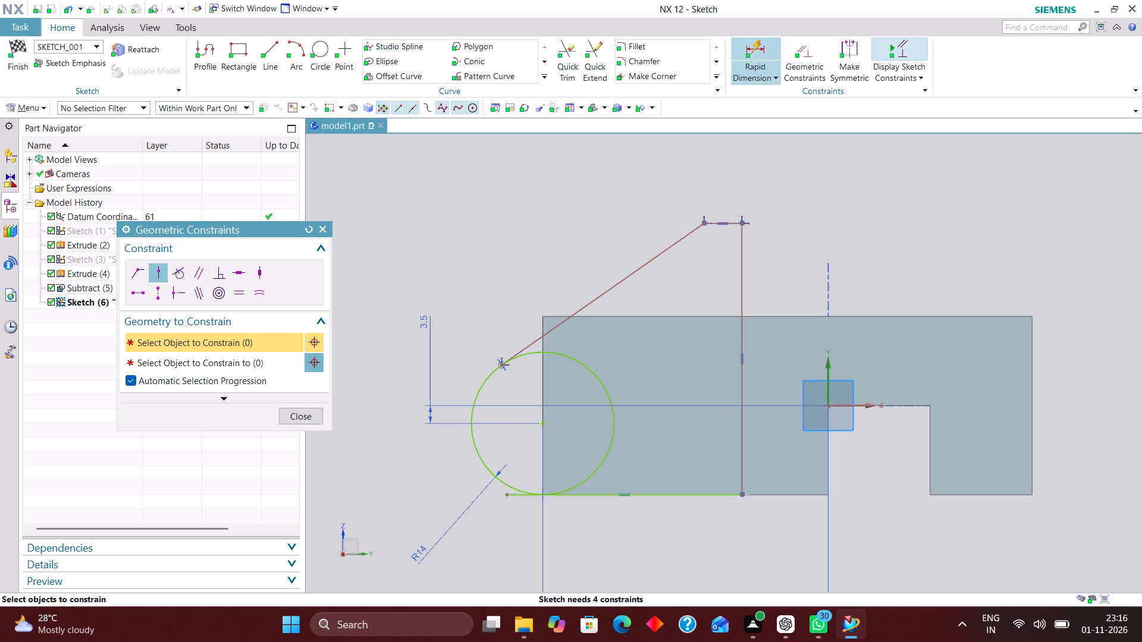
left_click(792, 55)
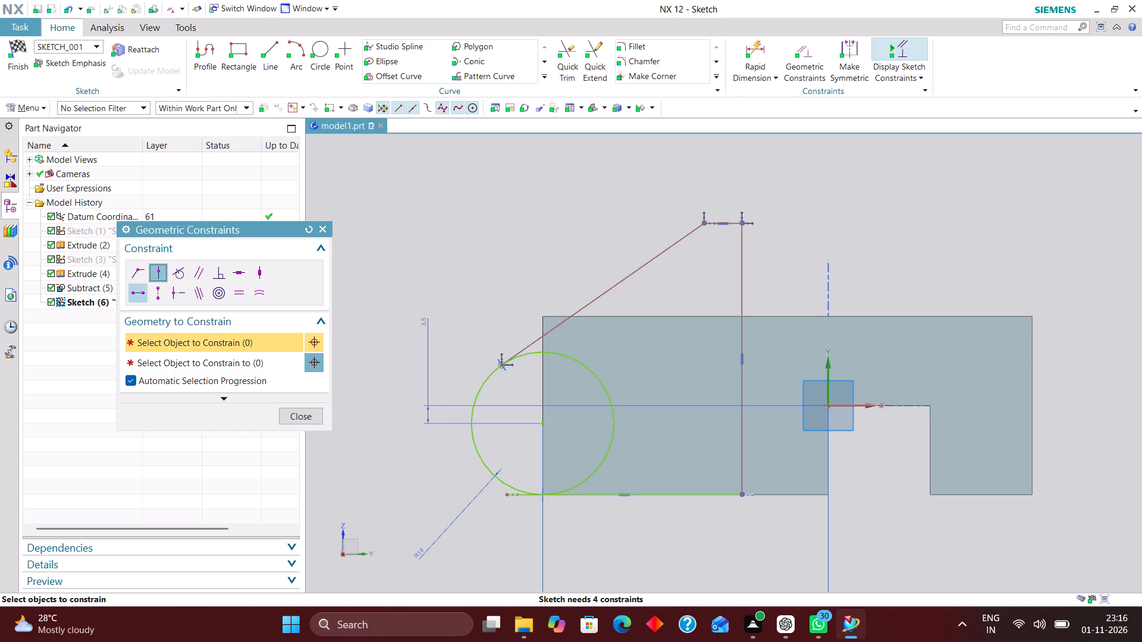
left_click(506, 499)
left_click(507, 483)
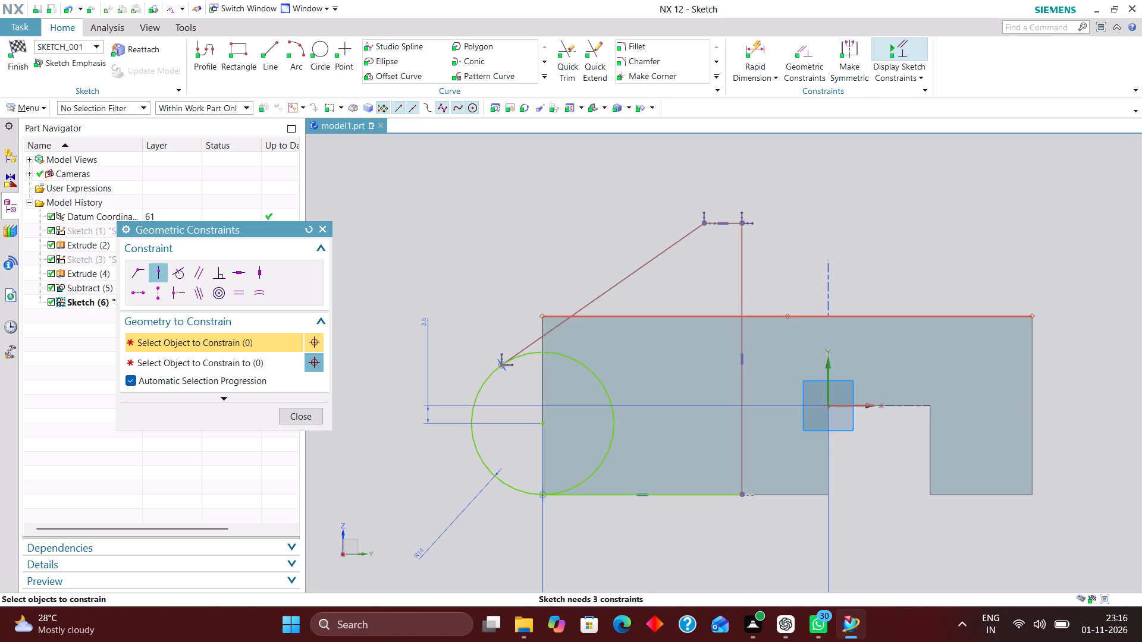
left_click(304, 413)
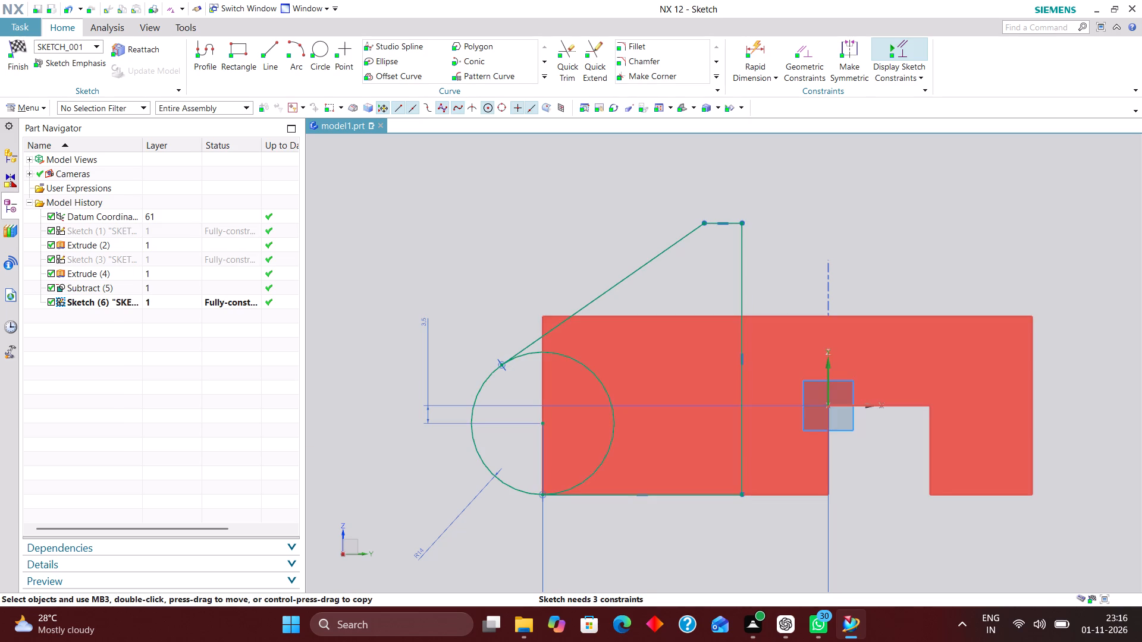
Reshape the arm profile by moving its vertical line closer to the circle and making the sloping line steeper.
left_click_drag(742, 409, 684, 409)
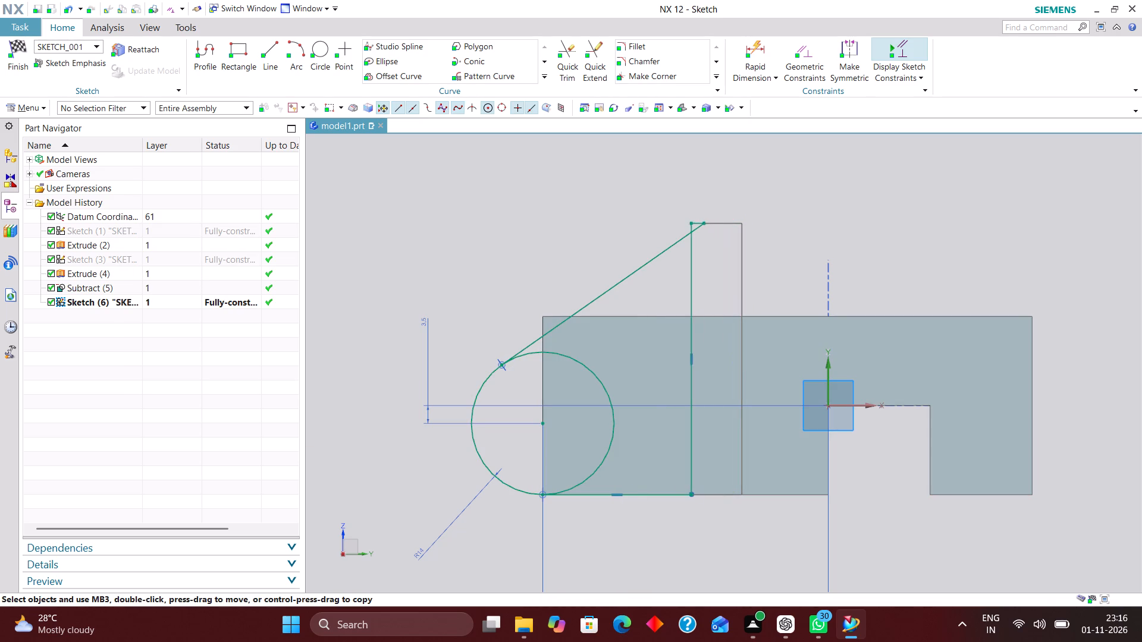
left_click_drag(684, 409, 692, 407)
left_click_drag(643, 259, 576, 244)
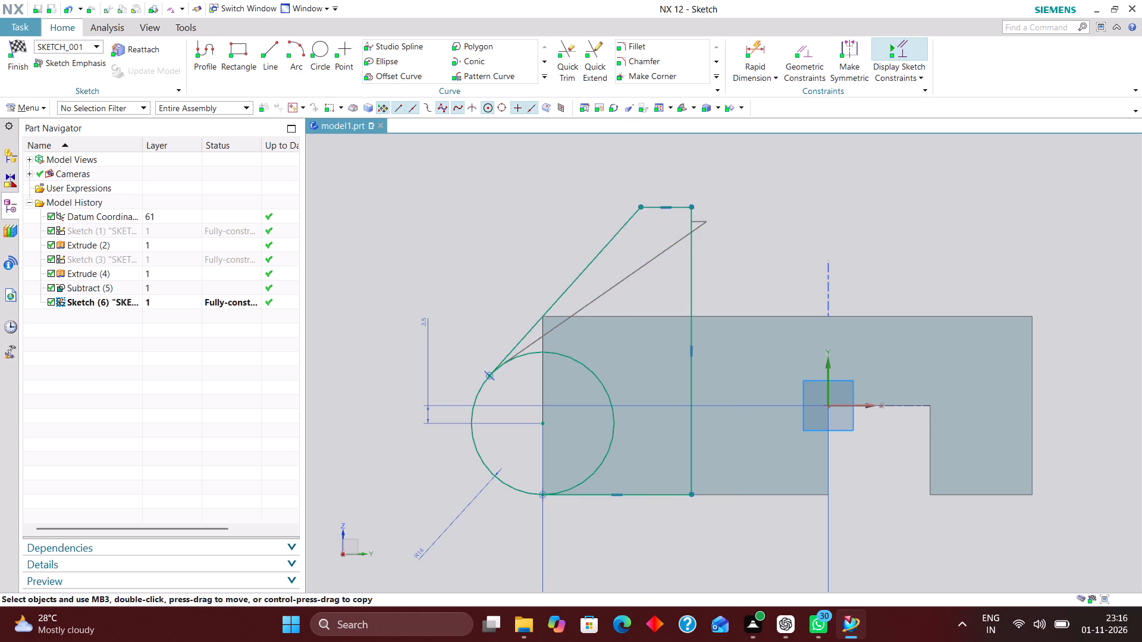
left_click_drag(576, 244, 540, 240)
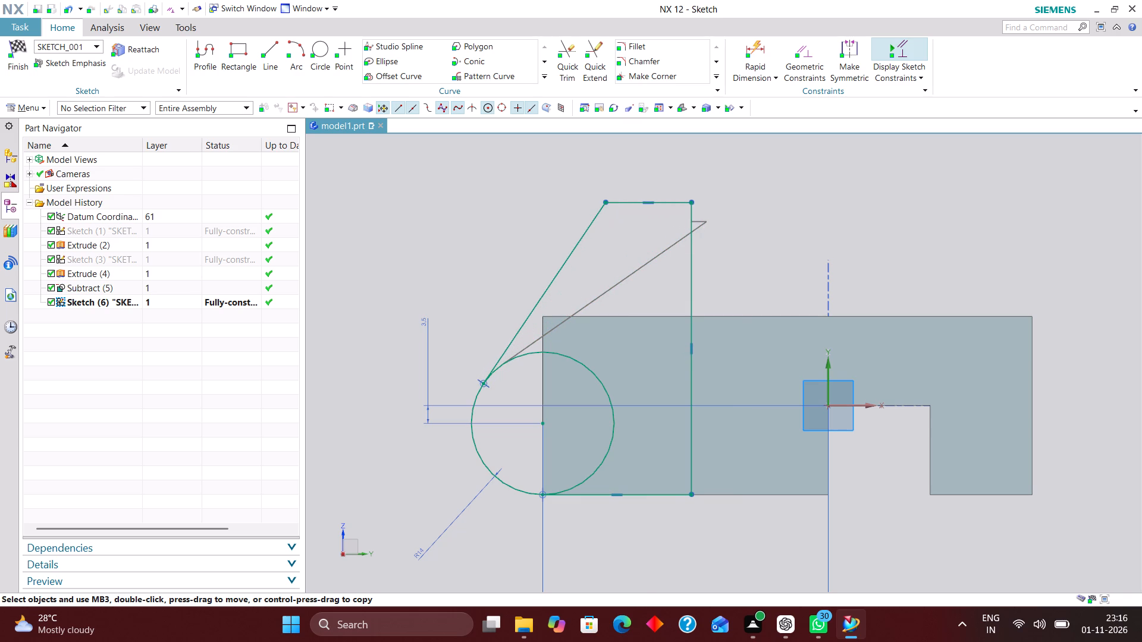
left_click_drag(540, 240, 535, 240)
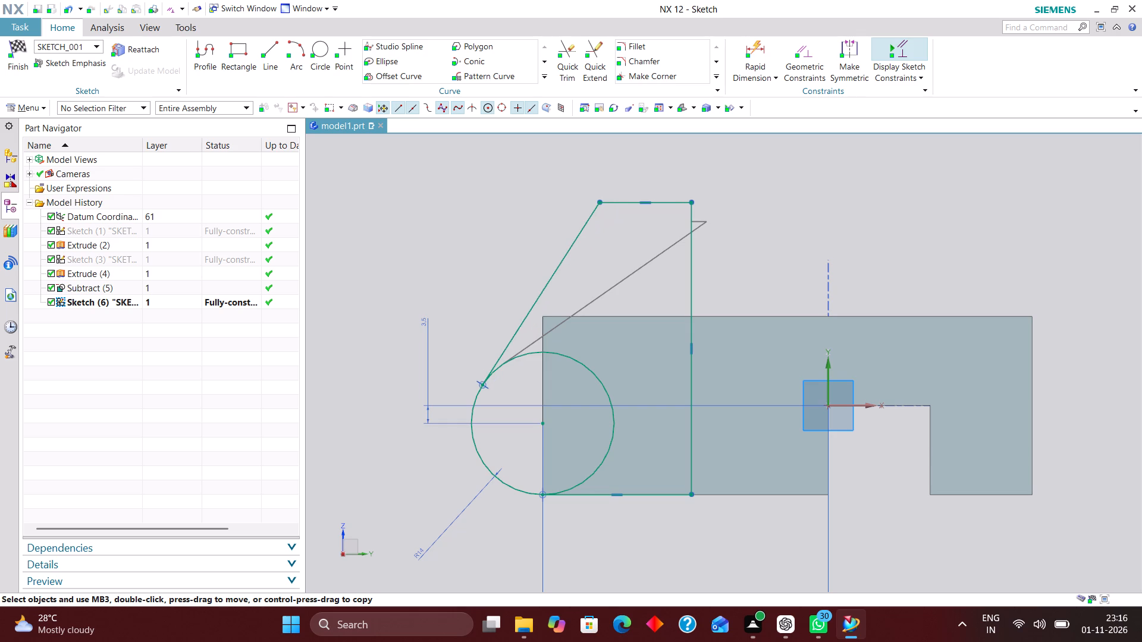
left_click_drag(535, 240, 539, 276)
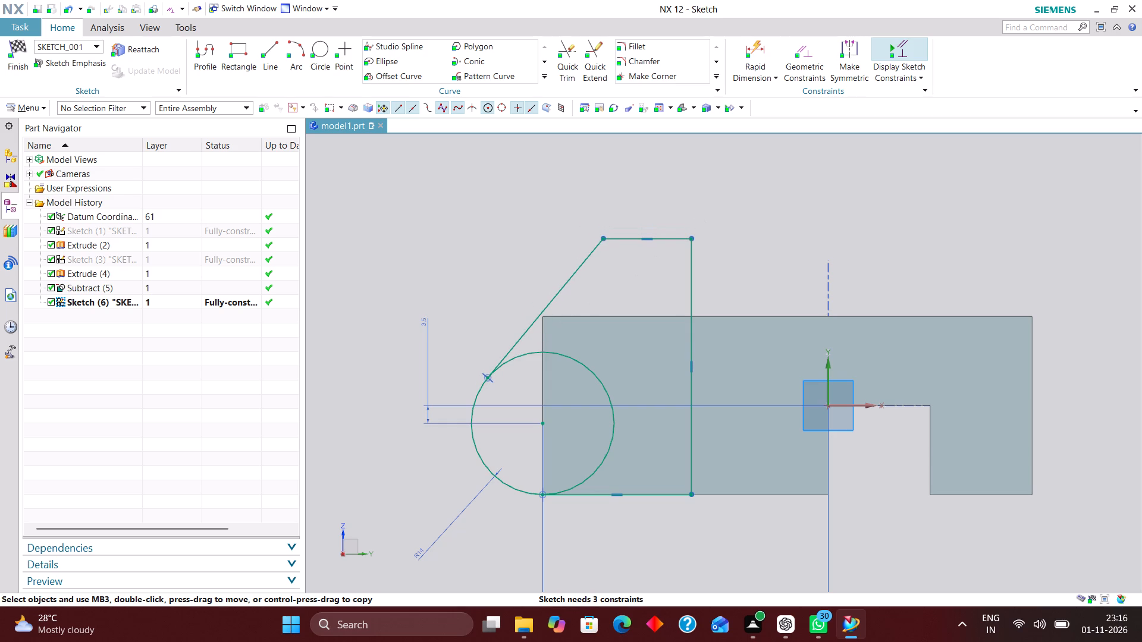
Dimension the short top line 15 mm above the block's top edge.
left_click(755, 44)
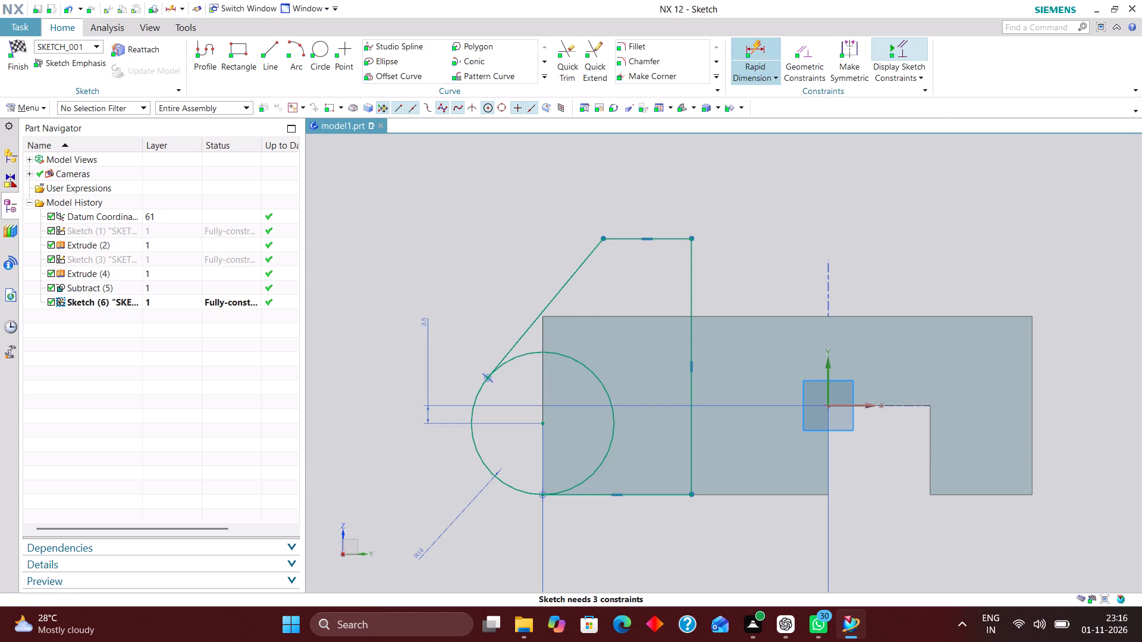
left_click(738, 316)
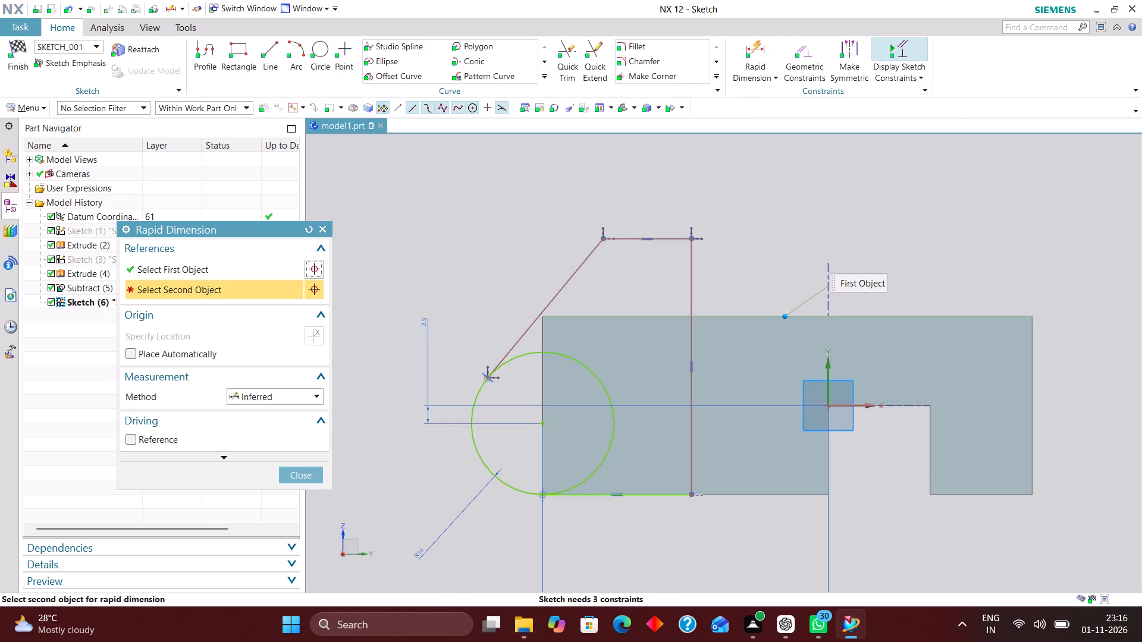
left_click(664, 235)
left_click(956, 278)
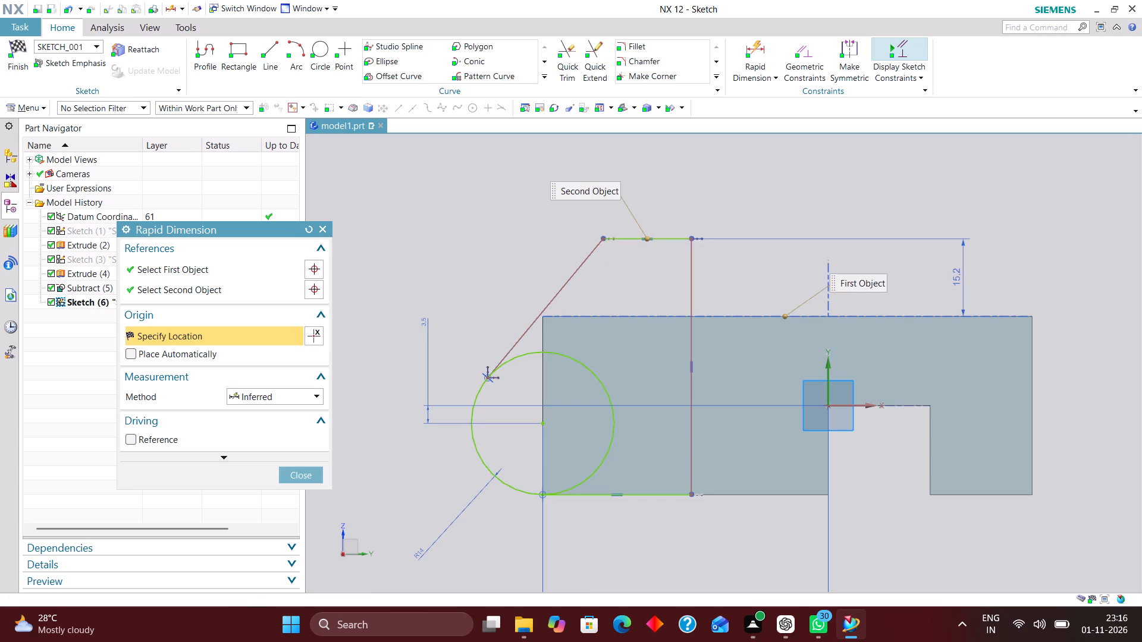
type("15")
key("Return")
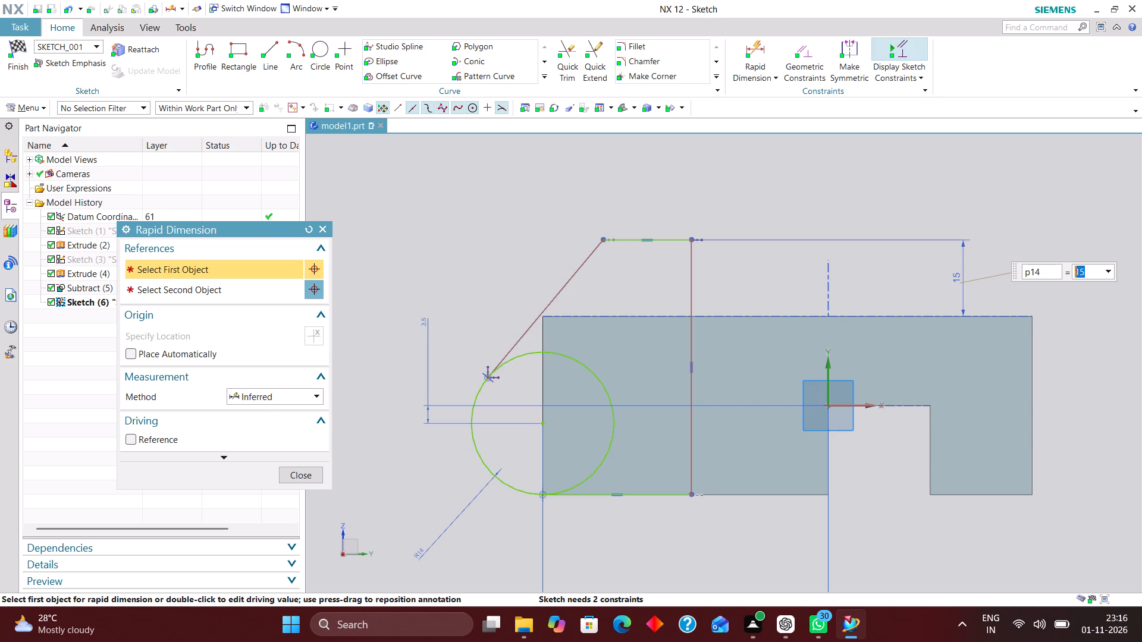
Dimension the horizontal distance from the block's far end edge to the profile's vertical line as 65 mm.
scroll(942, 265, "down", 1)
left_click(1017, 435)
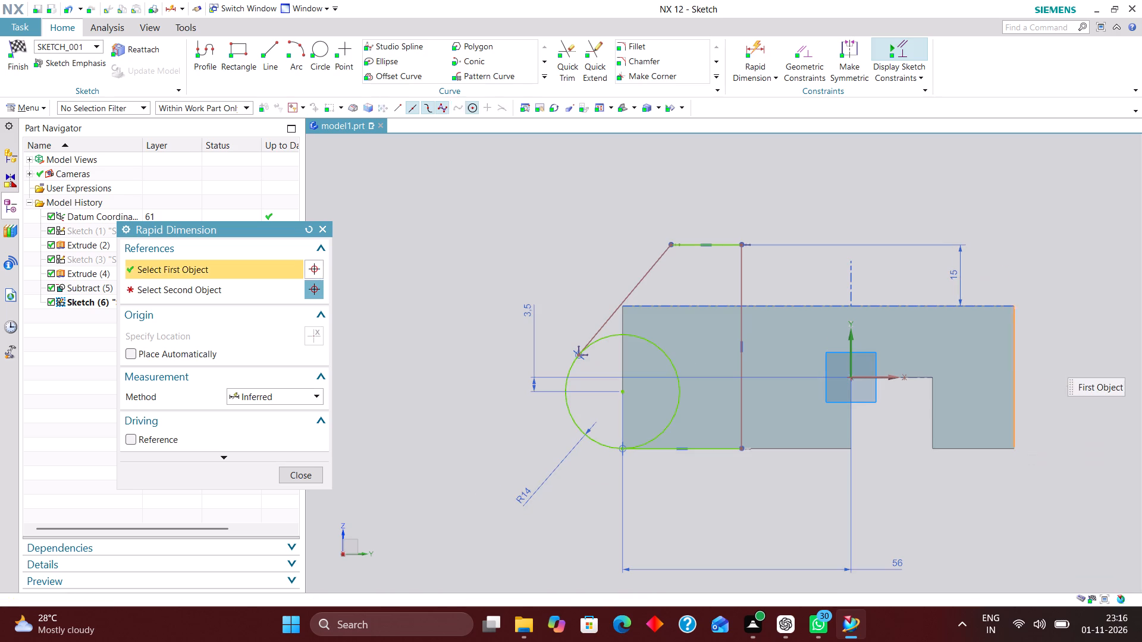
left_click(739, 405)
left_click(878, 498)
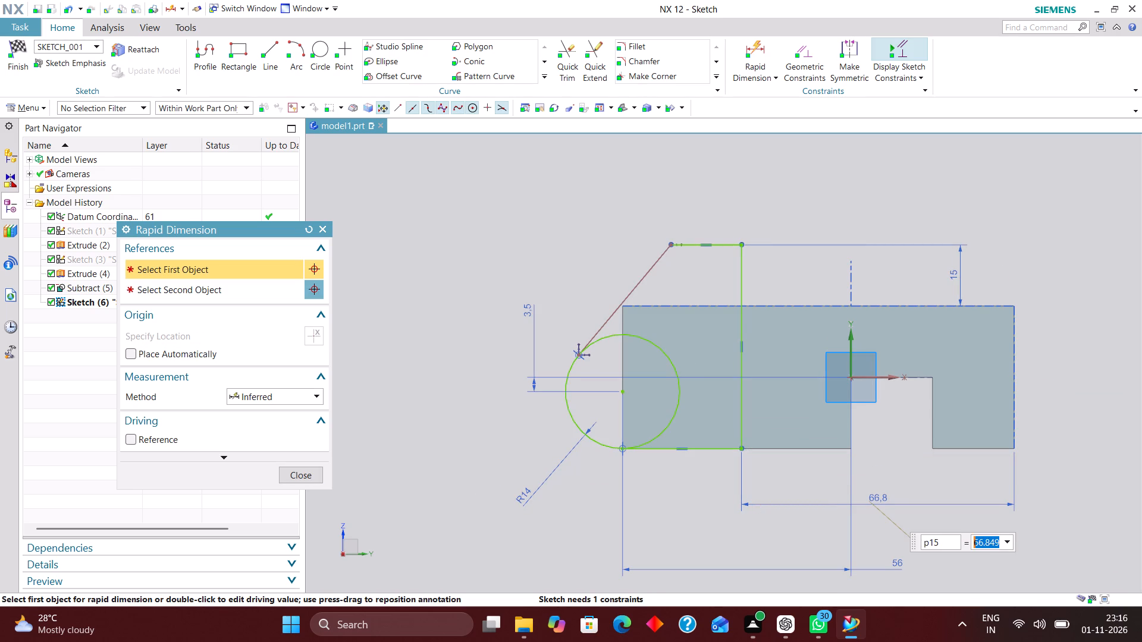
type("20+")
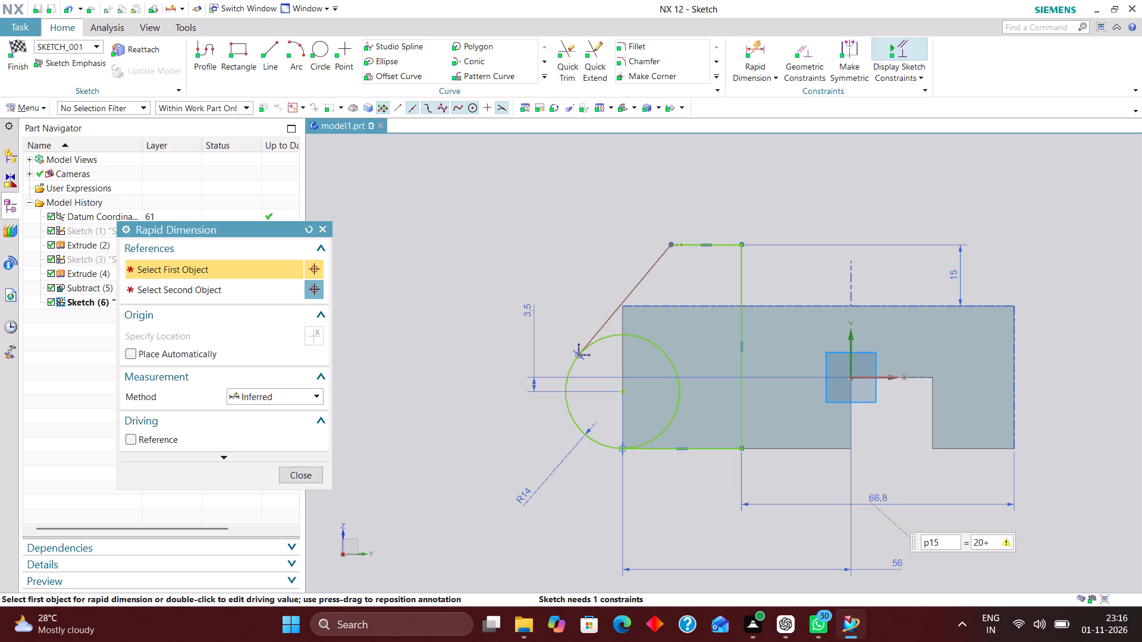
type("30")
key("Return")
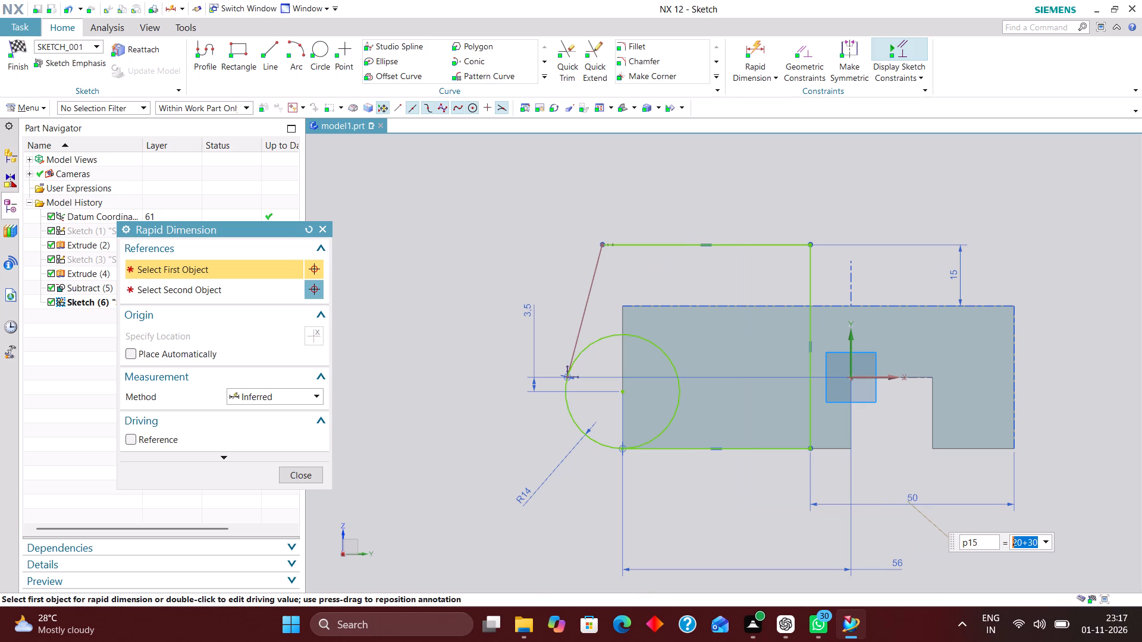
type("60")
key("Return")
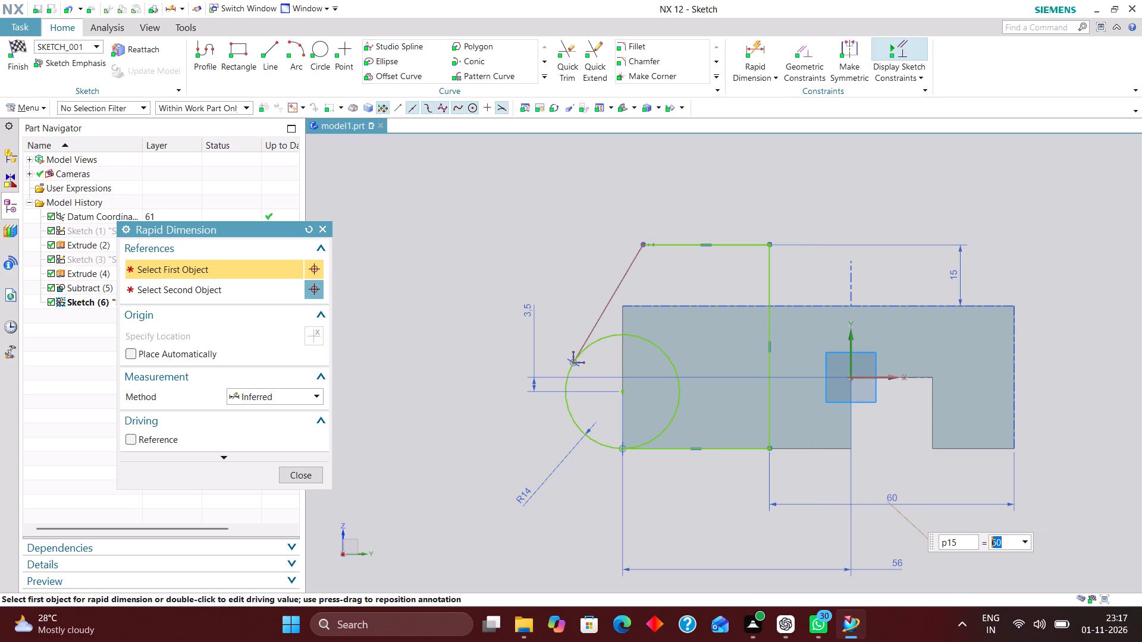
type("65")
key("Return")
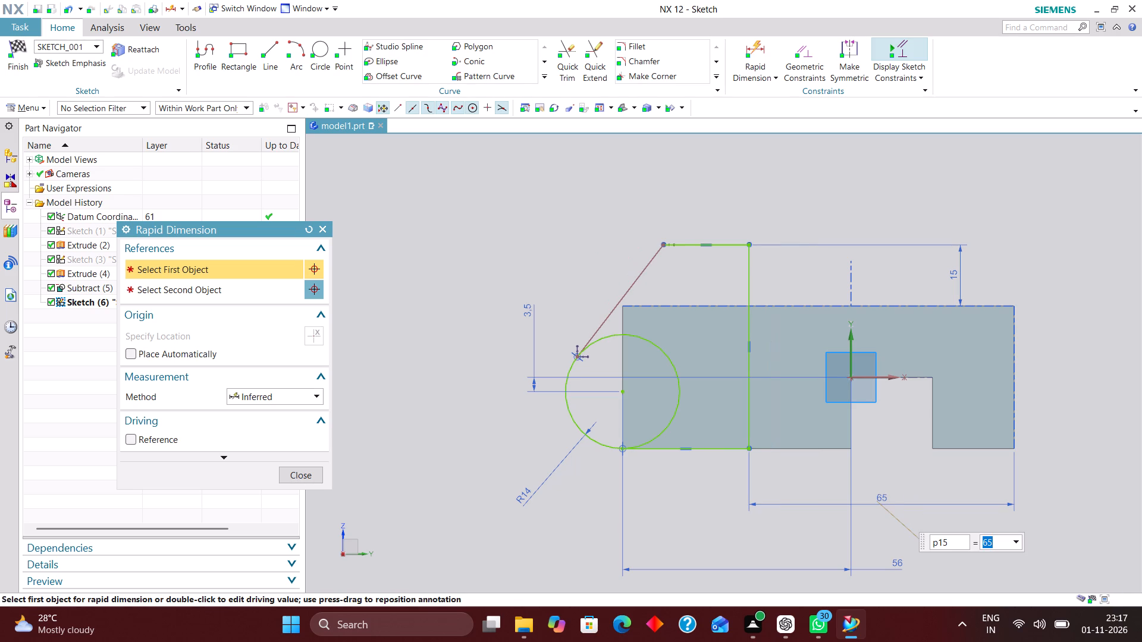
Dimension the short top line's length as 10 mm.
left_click(735, 244)
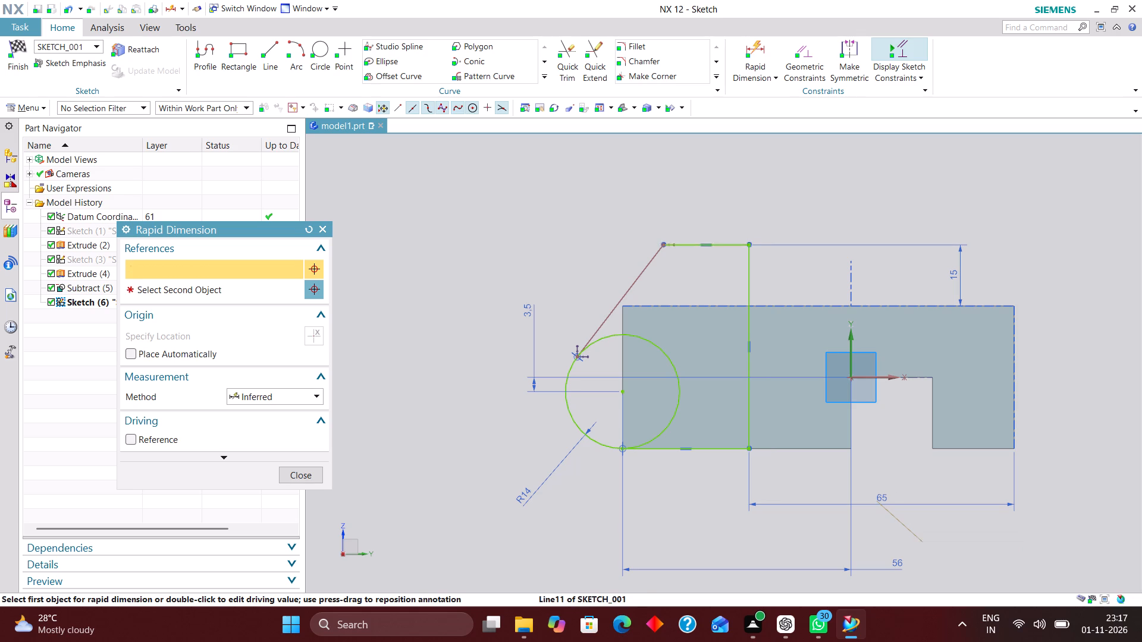
left_click(710, 197)
type("10")
key("Return")
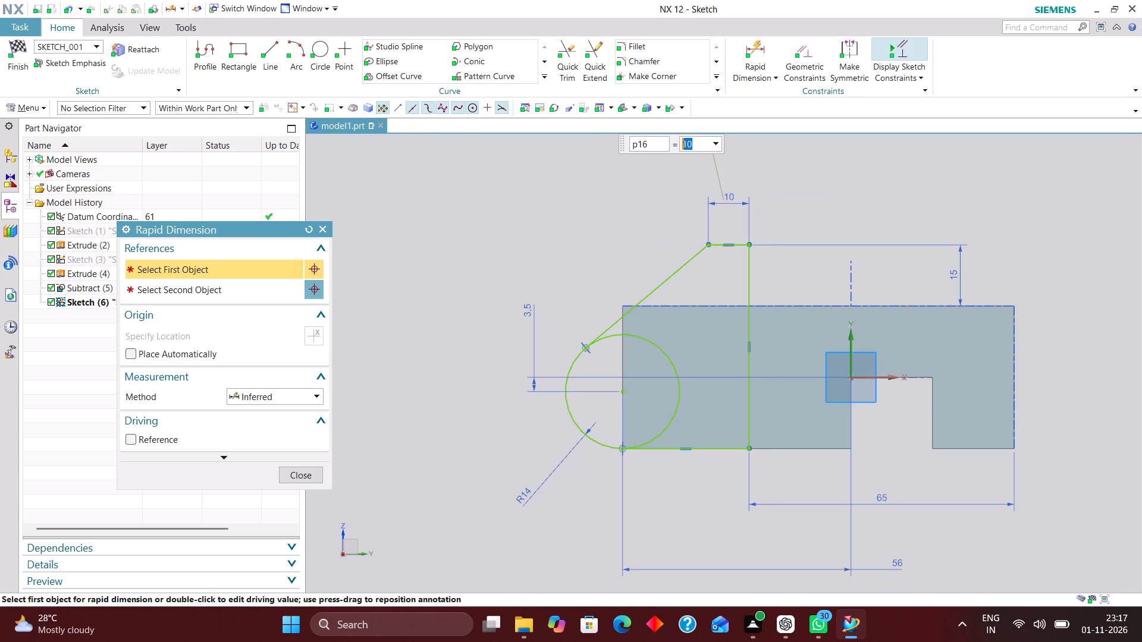
left_click(305, 471)
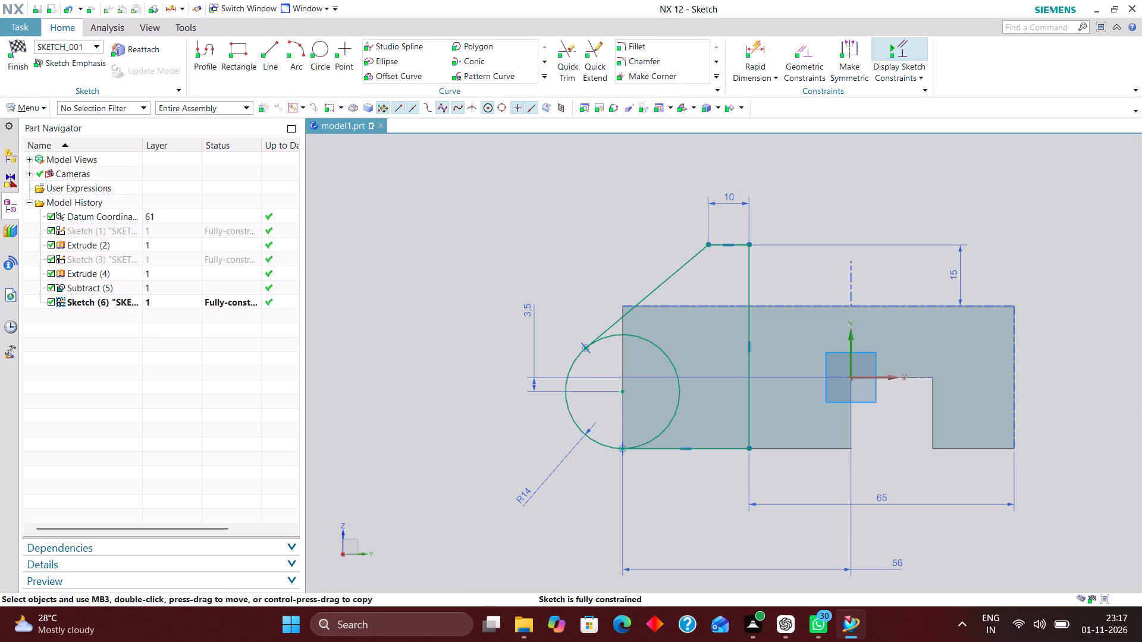
Trim the inner arc of the R14 circle from the arm profile and finish the sketch.
left_click(564, 47)
left_click(666, 363)
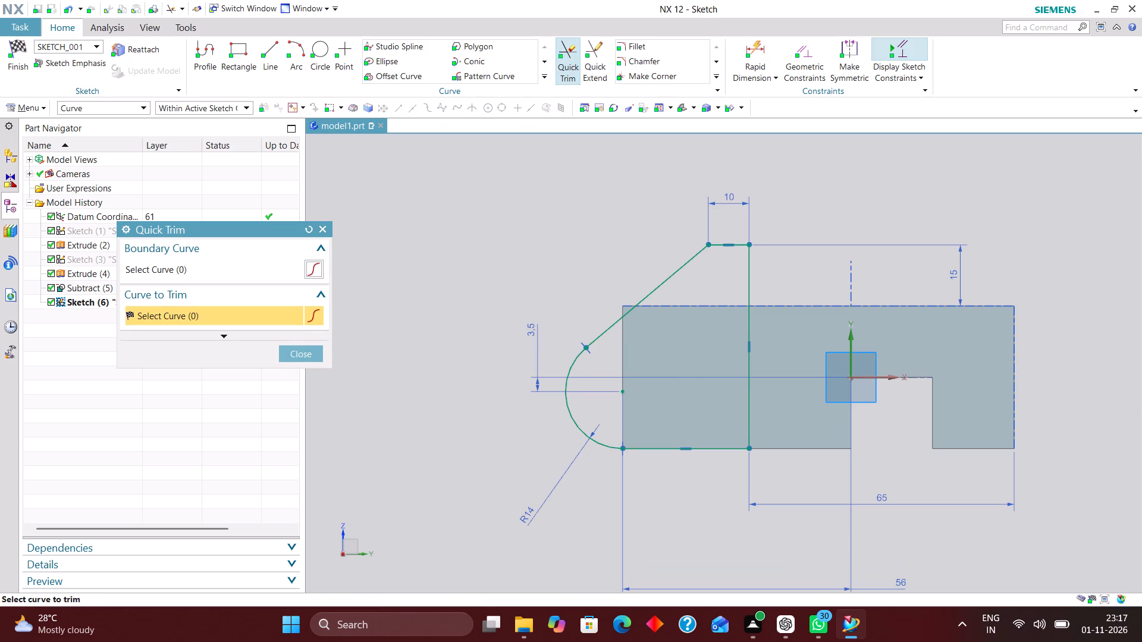
left_click(305, 353)
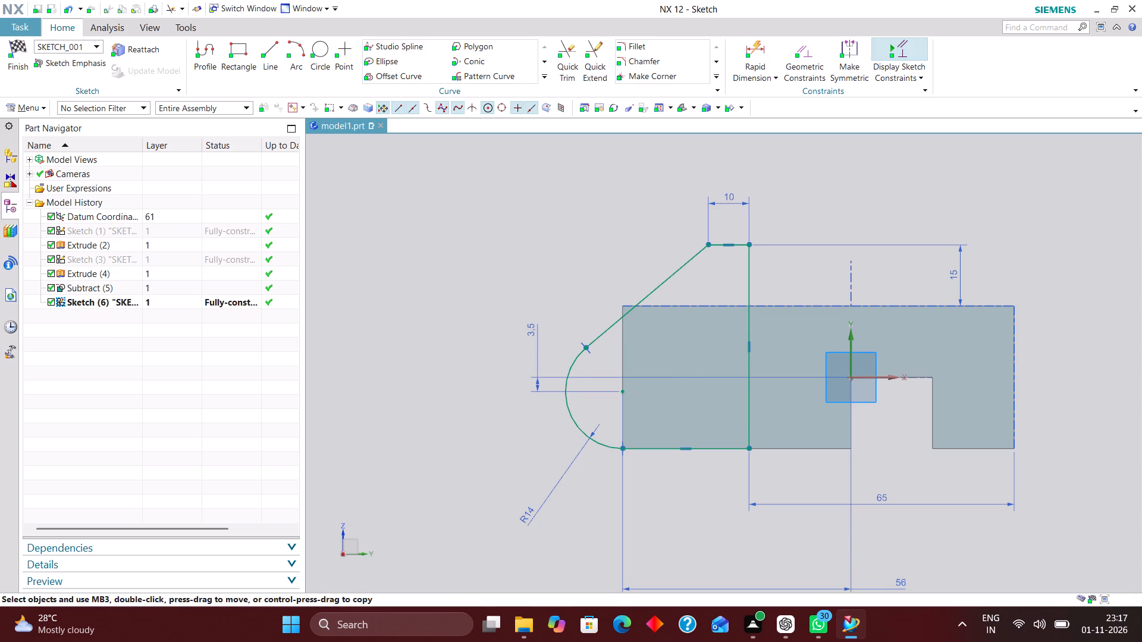
left_click(18, 44)
Extrude the arm profile as a separate body with a symmetric distance of 55 mm.
scroll(613, 247, "down", 4)
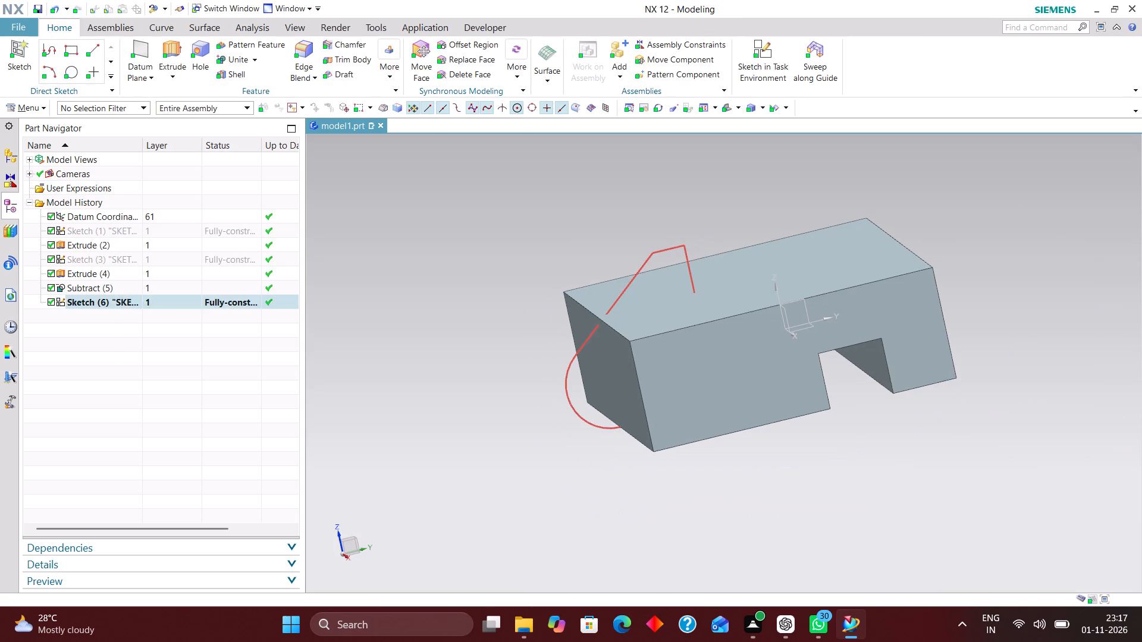
left_click(170, 52)
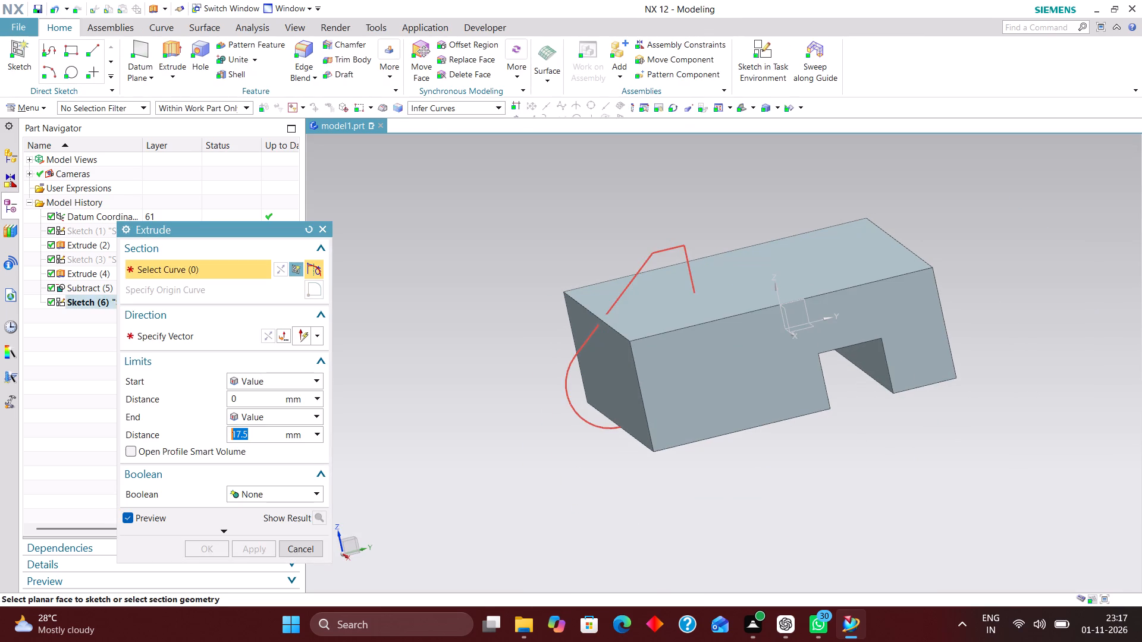
left_click(576, 415)
left_click(300, 384)
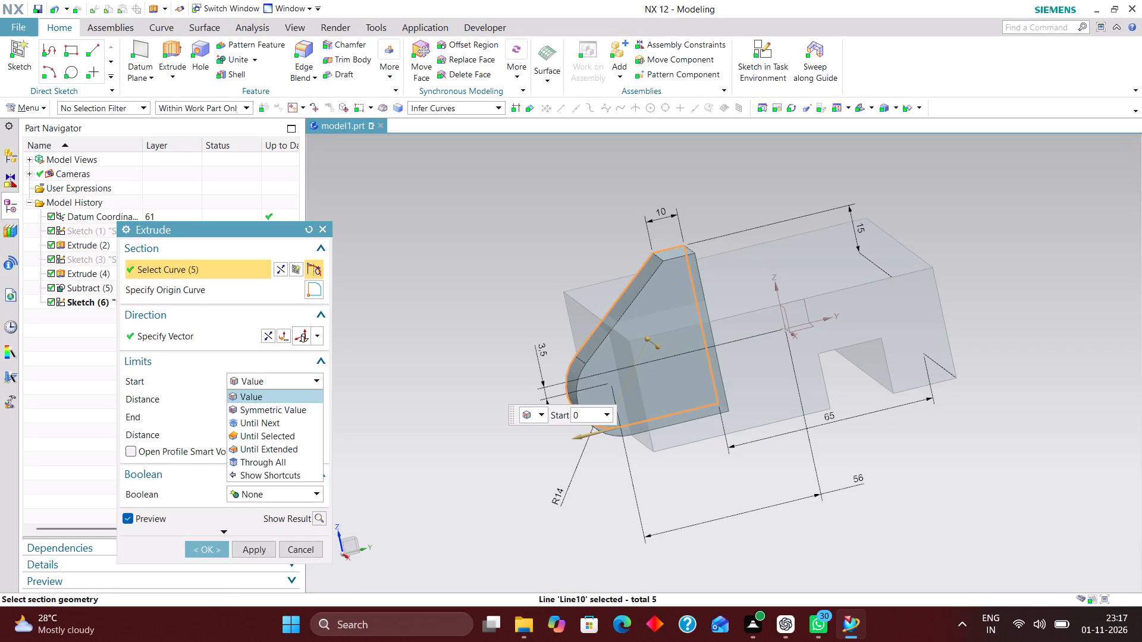
left_click(286, 405)
left_click_drag(651, 344, 682, 377)
middle_click_drag(901, 391, 967, 374)
scroll(967, 374, "up", 1)
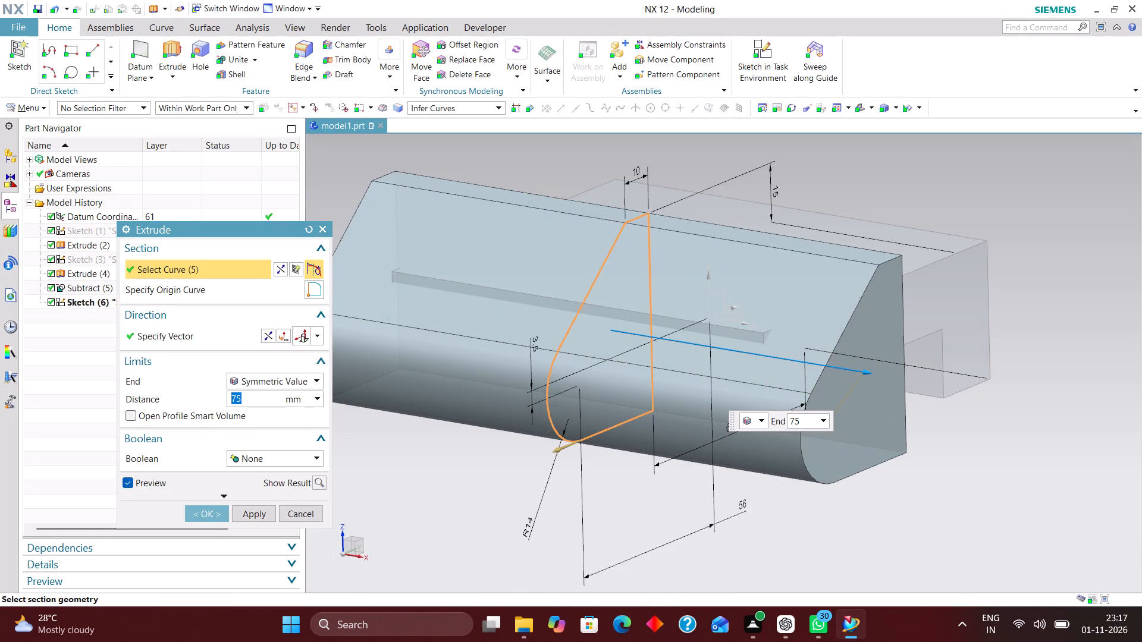
right_click_drag(1014, 477, 921, 483)
scroll(998, 457, "down", 2)
scroll(1039, 390, "up", 2)
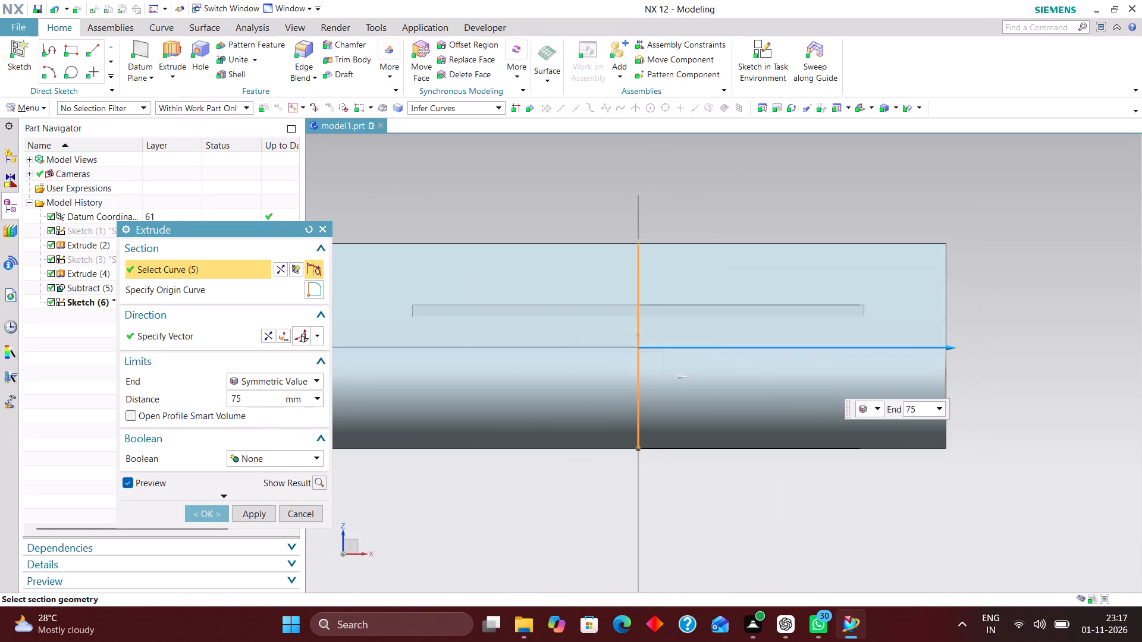
middle_click_drag(1037, 410, 1019, 418)
left_click_drag(924, 366, 867, 357)
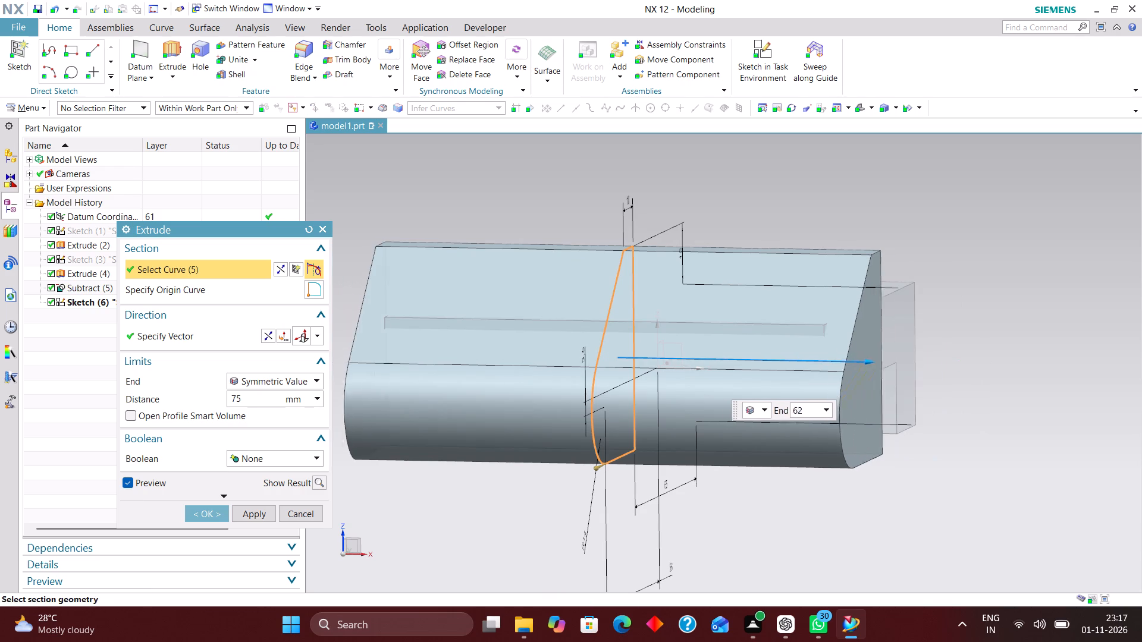
left_click_drag(867, 357, 842, 358)
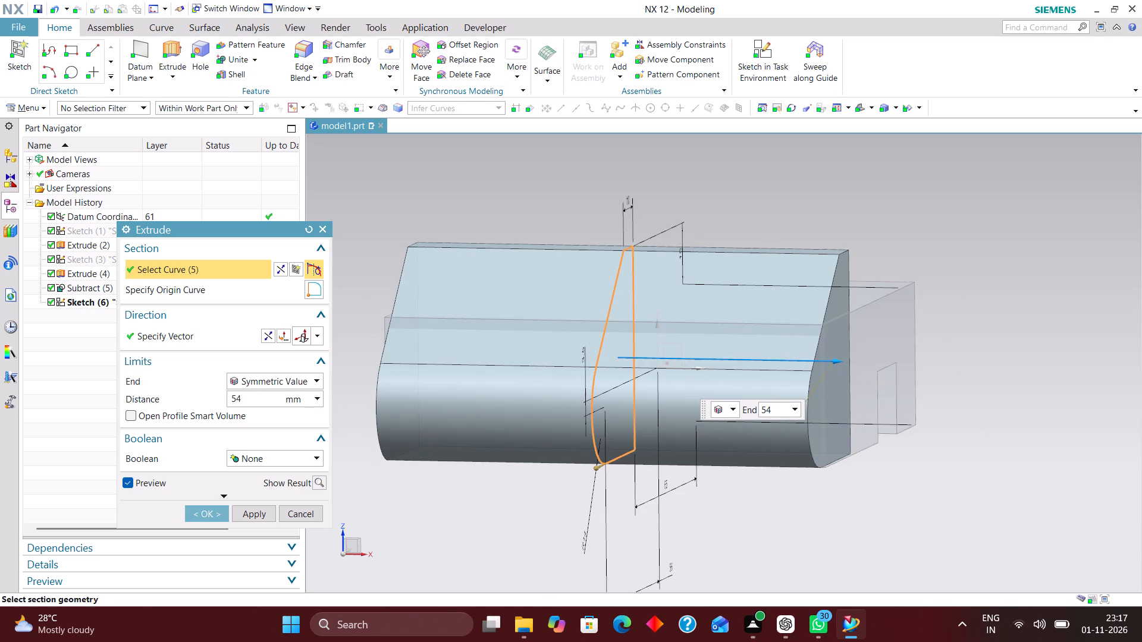
left_click_drag(842, 358, 843, 363)
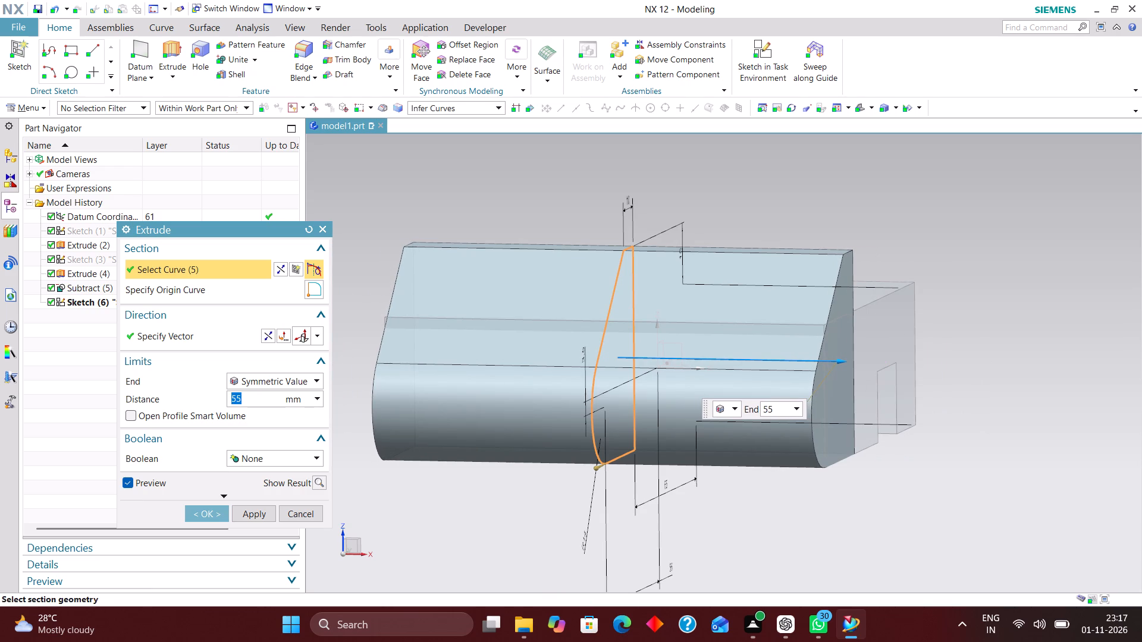
left_click(204, 510)
Unite the slotted block with the extruded arm body, using the arm and the block as target and tool.
middle_click_drag(967, 464, 917, 463)
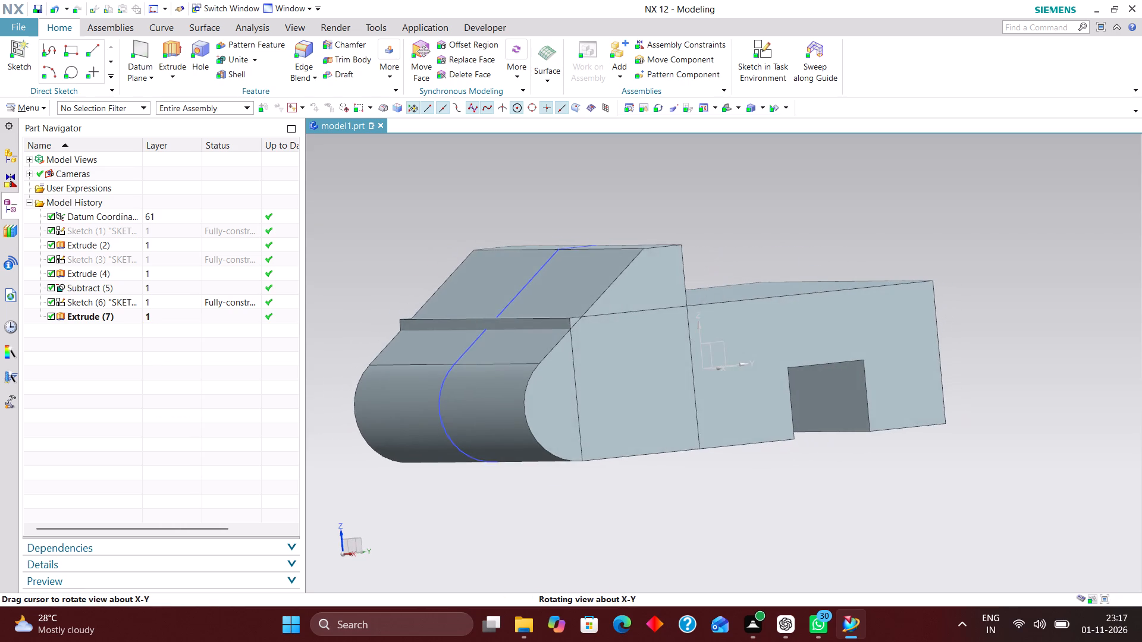
middle_click_drag(917, 463, 906, 470)
scroll(1026, 444, "down", 2)
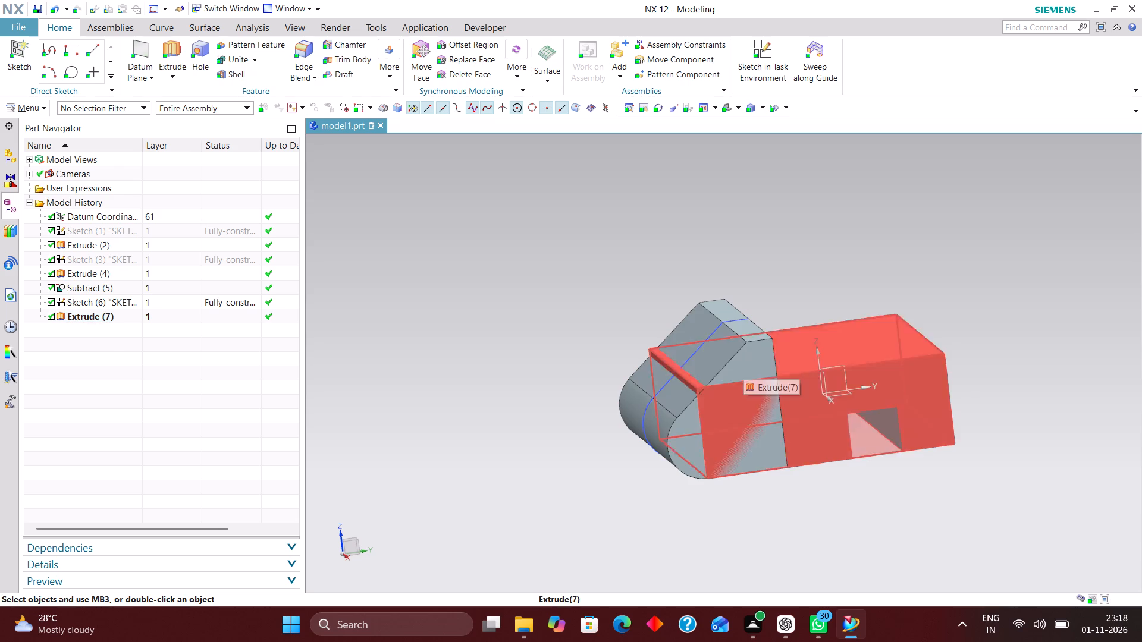
scroll(736, 417, "up", 4)
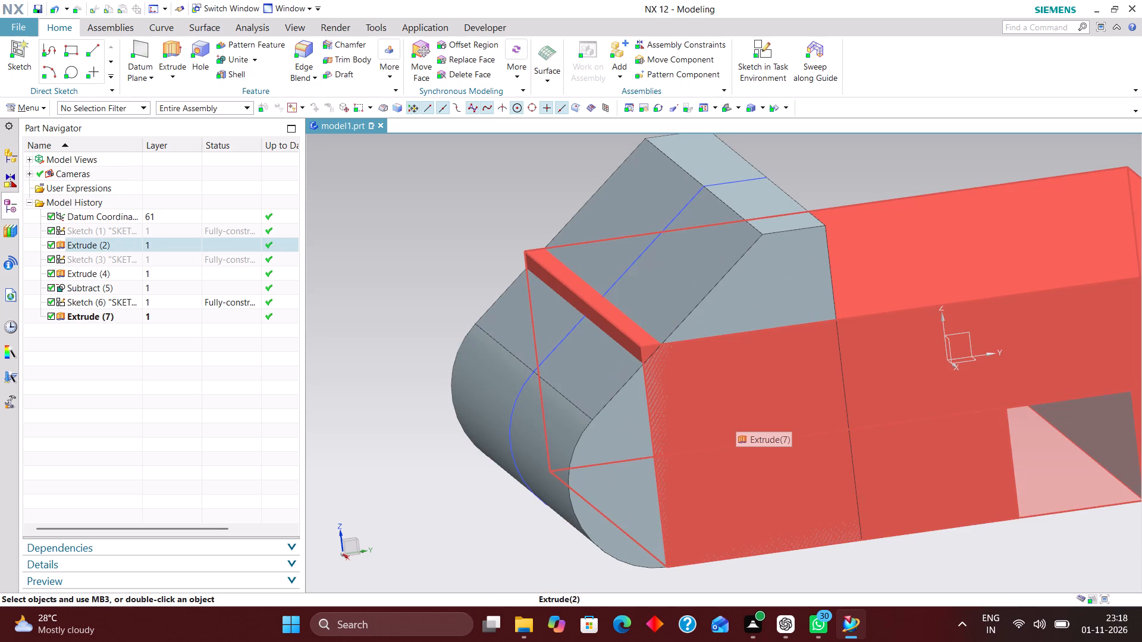
left_click(227, 54)
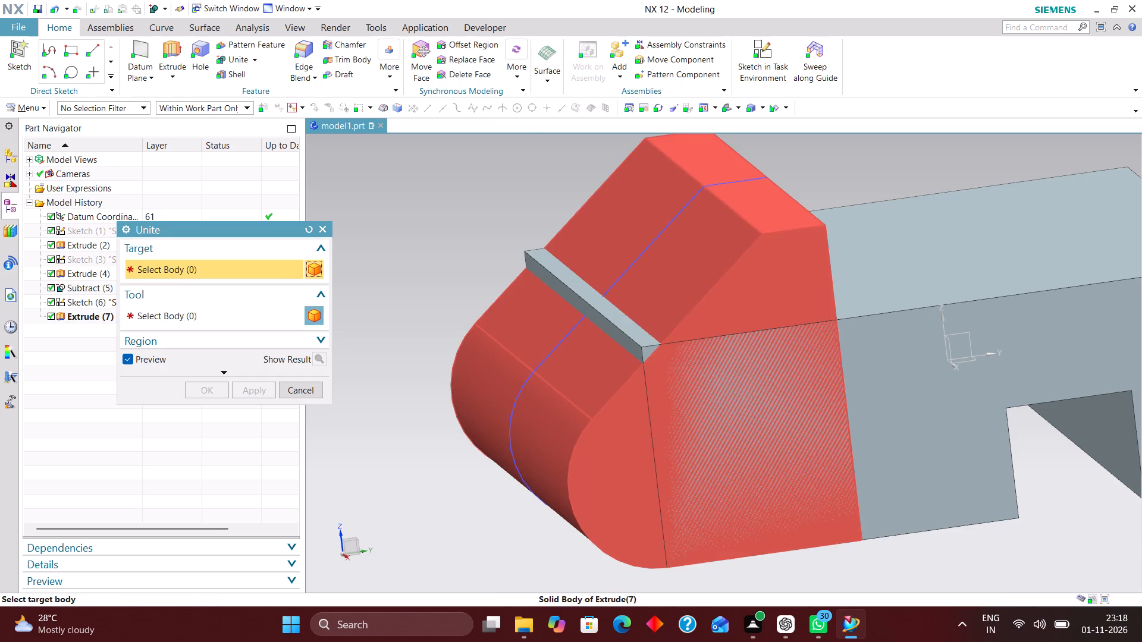
left_click(687, 429)
left_click(914, 382)
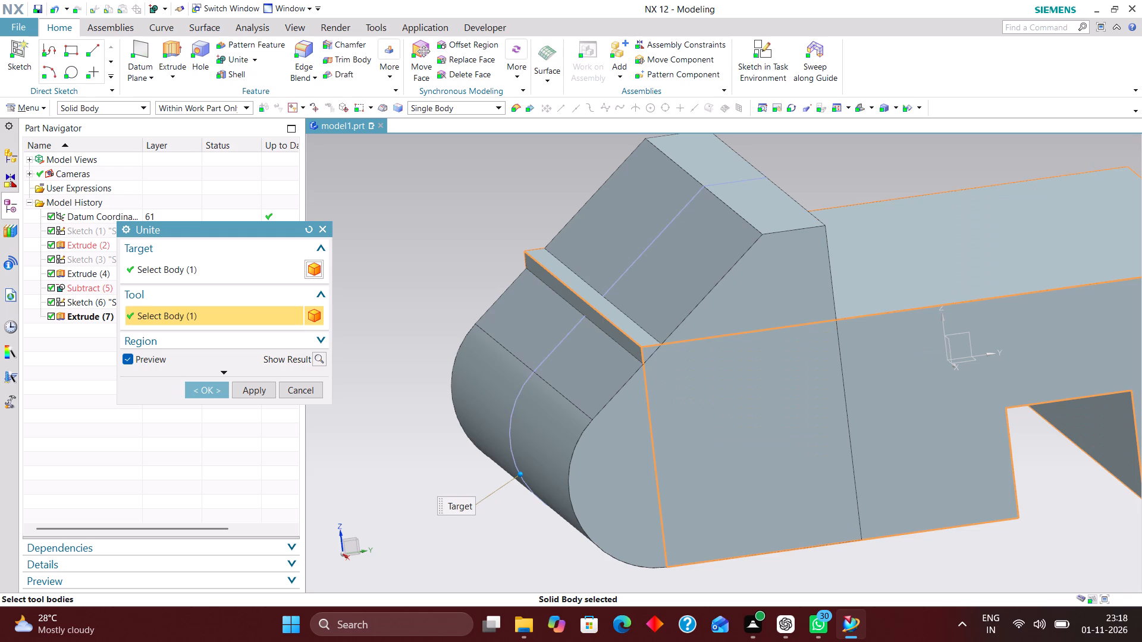
left_click(208, 388)
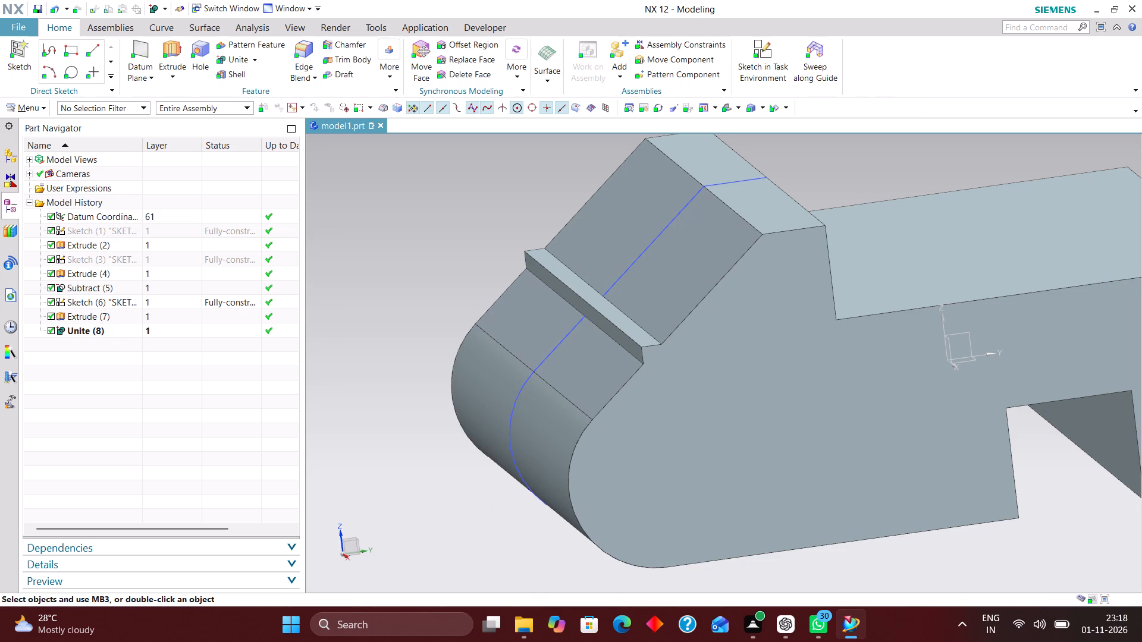
Edit the unite feature to define regions and remove the block's strip protruding through the arm's sloped face.
left_click(109, 330)
right_click(110, 330)
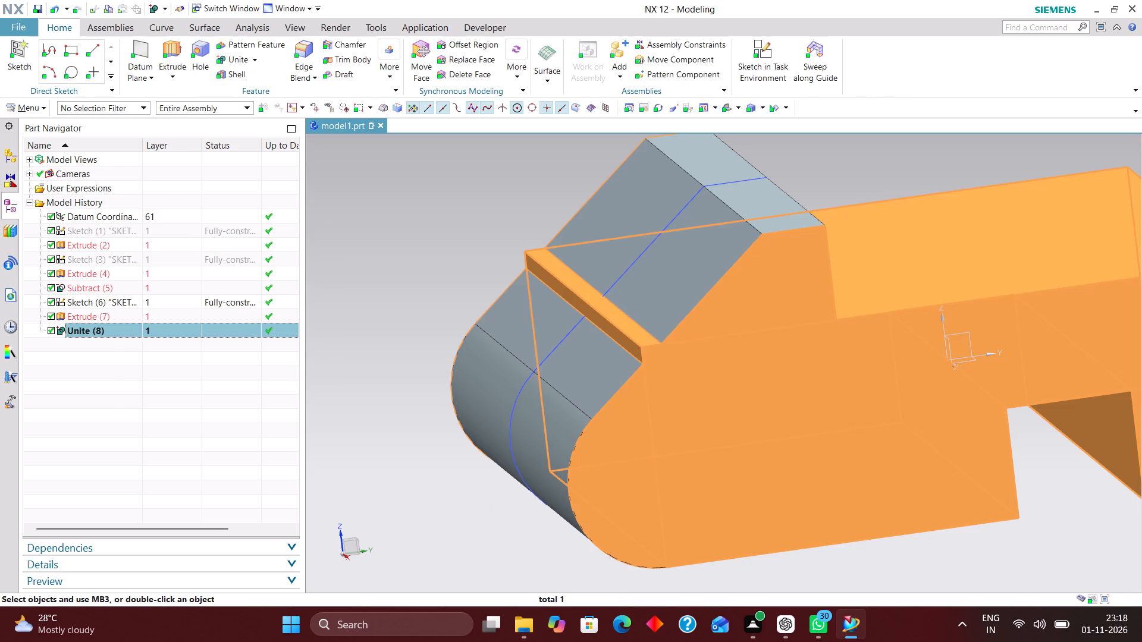
left_click(206, 58)
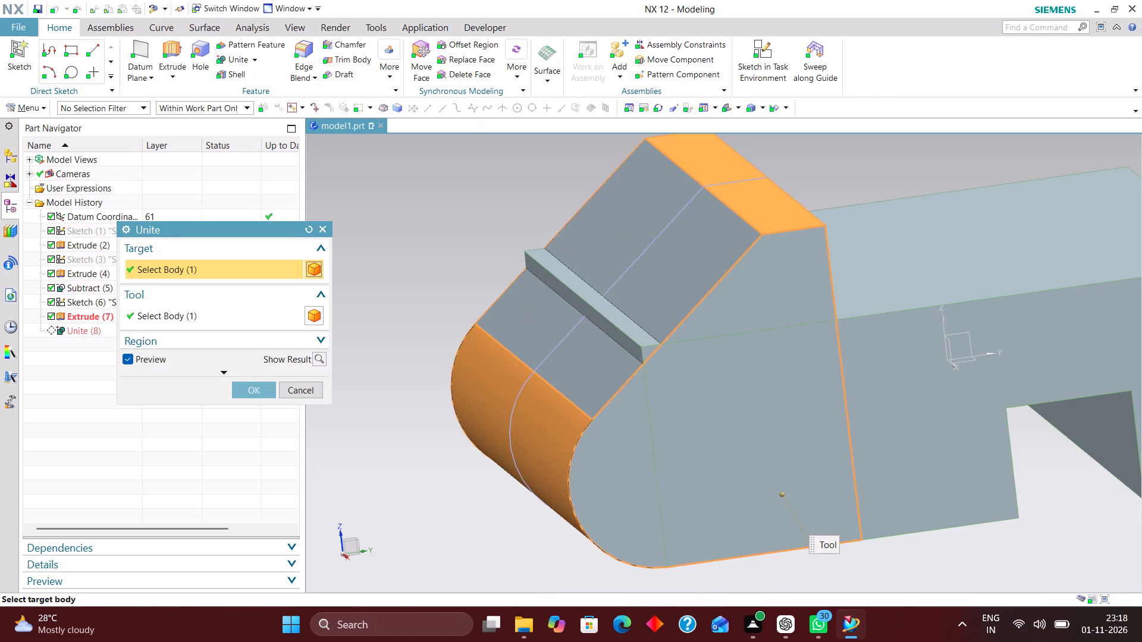
left_click(303, 345)
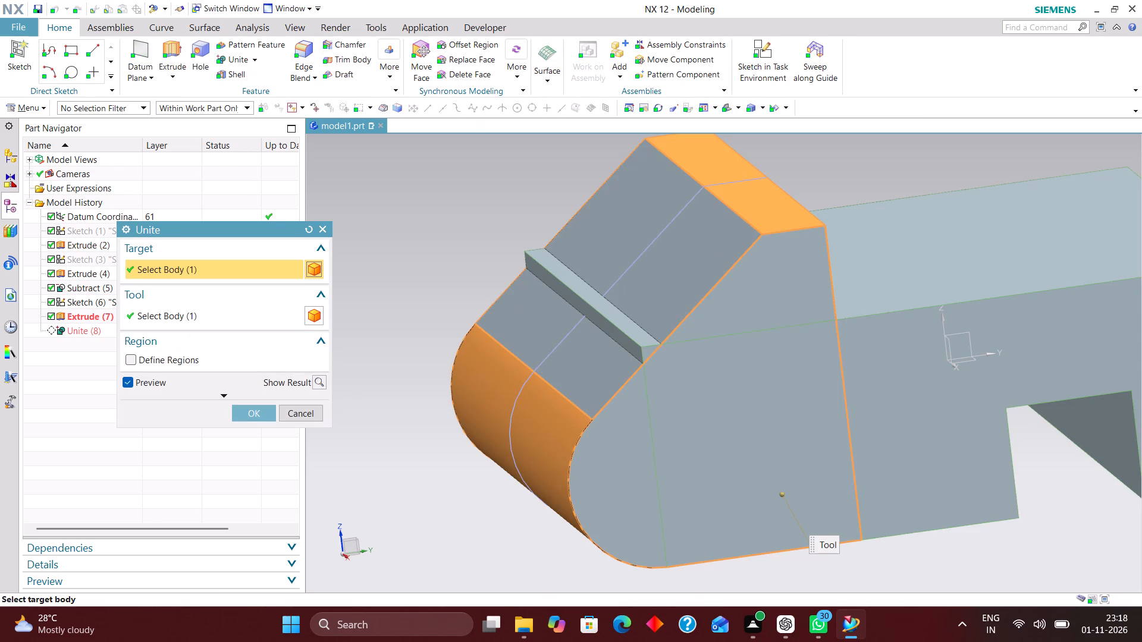
left_click(131, 358)
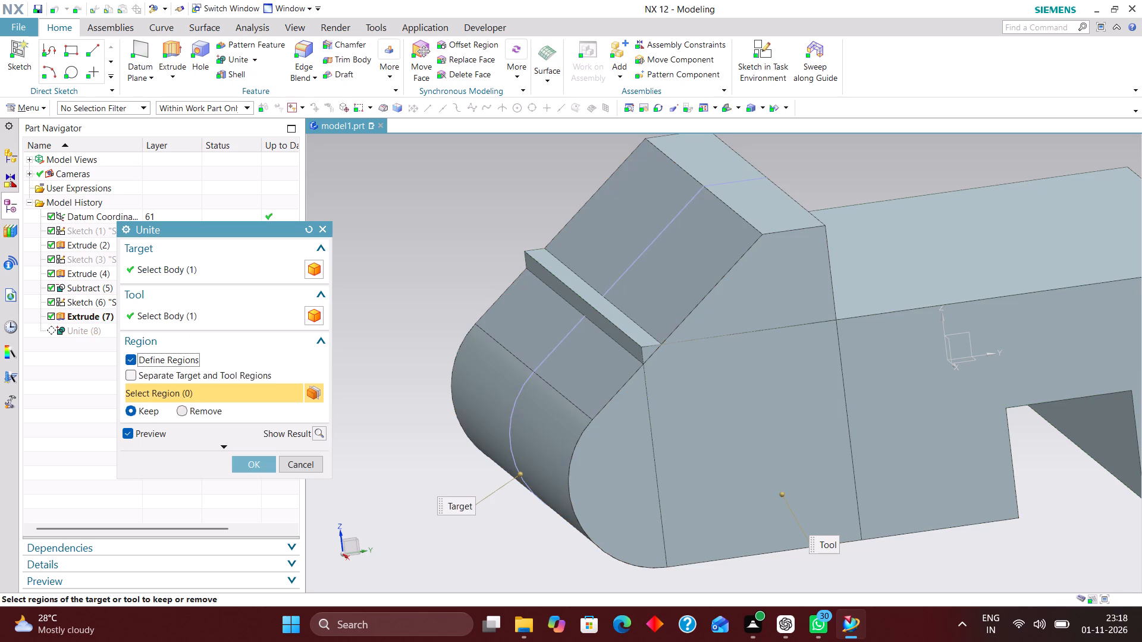
left_click(184, 407)
left_click(642, 349)
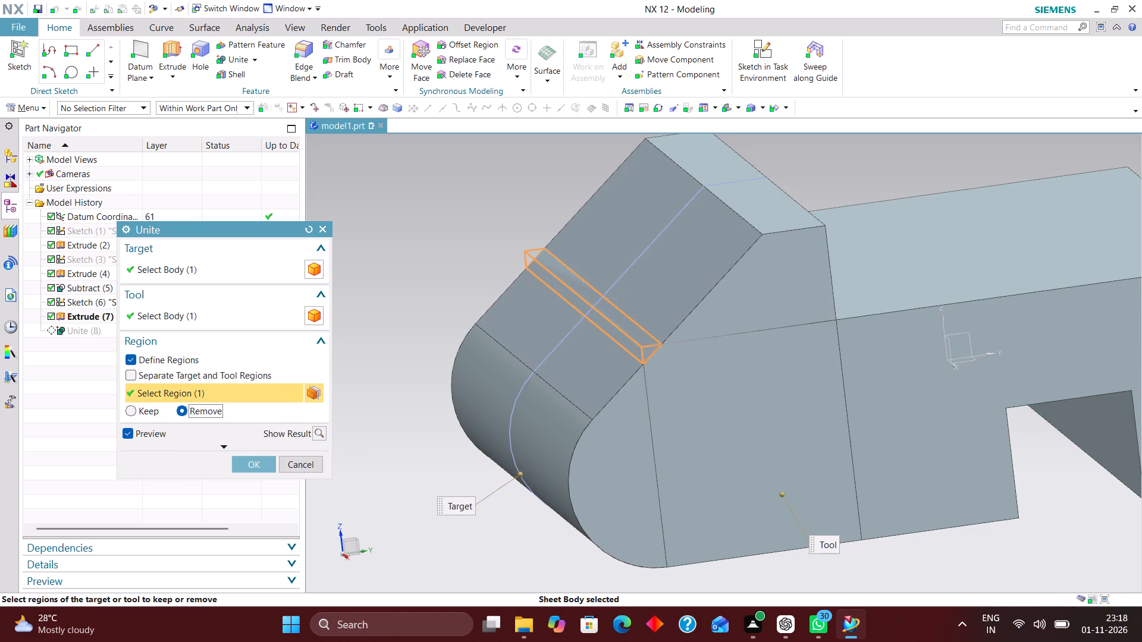
left_click(254, 463)
Hide the arm profile sketch.
scroll(431, 346, "down", 2)
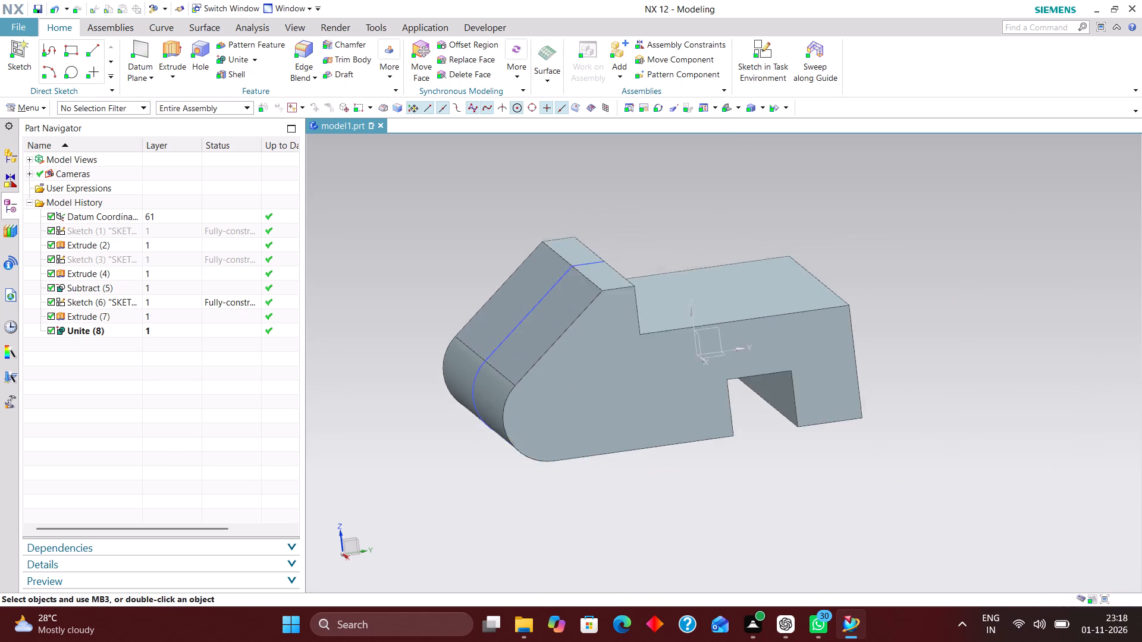
scroll(439, 355, "down", 2)
scroll(686, 281, "up", 2)
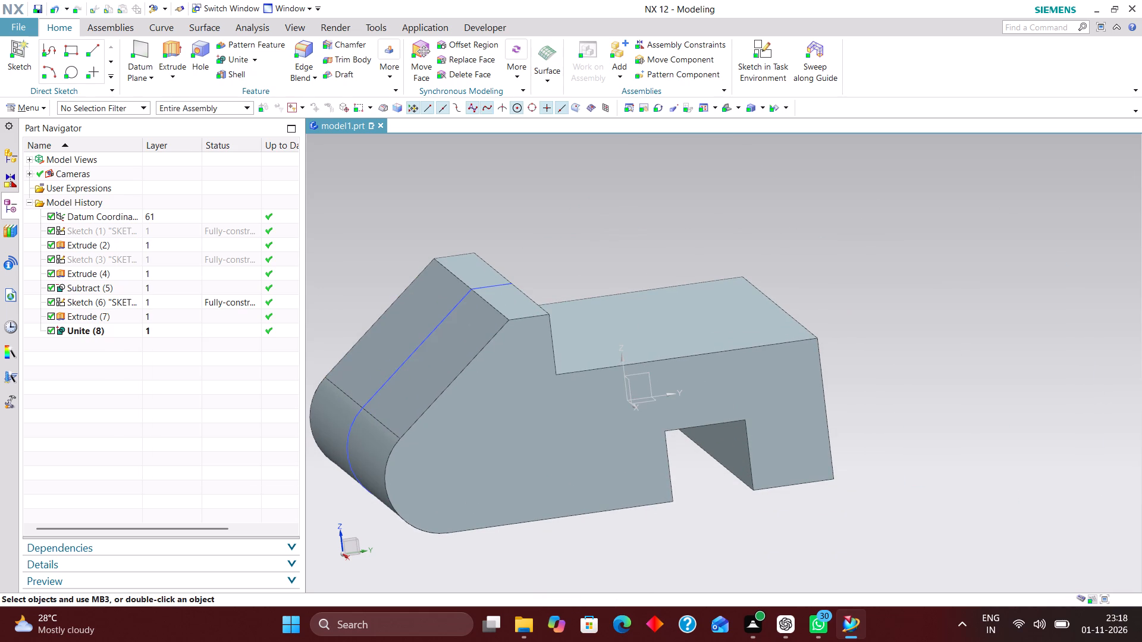
scroll(936, 364, "down", 2)
scroll(902, 370, "up", 1)
middle_click_drag(913, 376, 944, 386)
middle_click(940, 402)
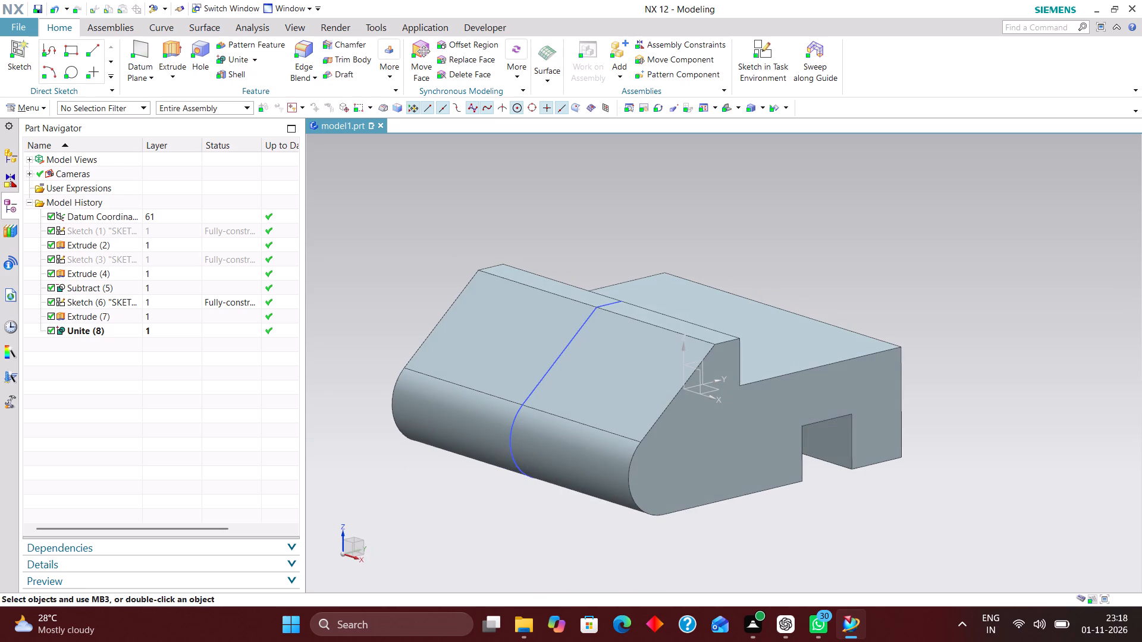
right_click_drag(531, 394, 522, 433)
Create a sketch on the XY plane of the datum coordinate system in the task environment.
middle_click_drag(1042, 415, 1033, 414)
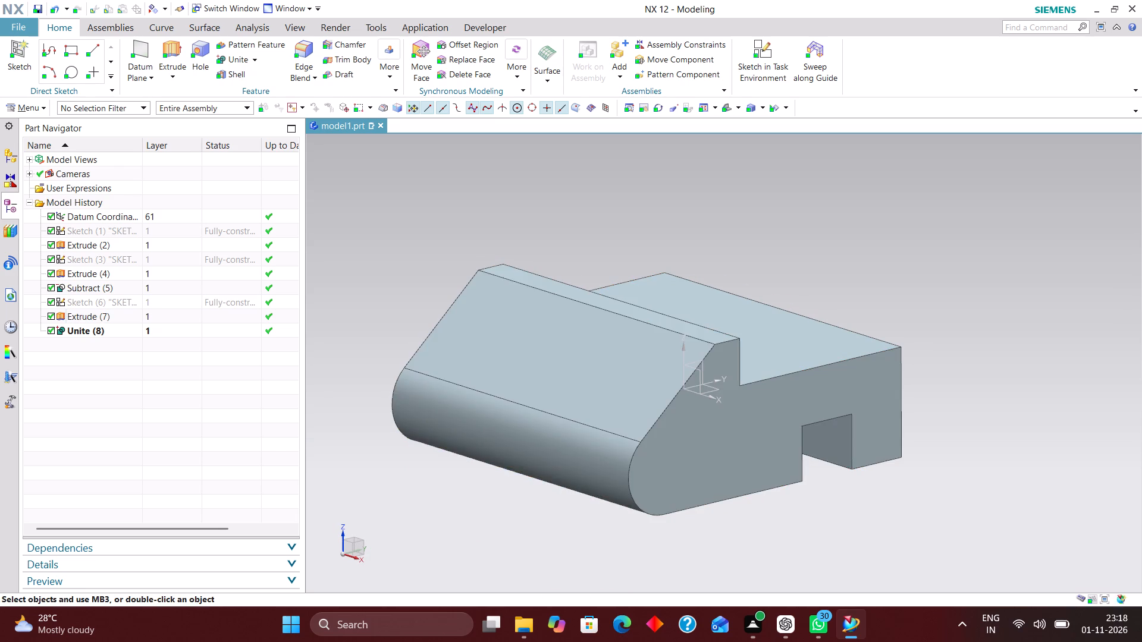
middle_click_drag(1033, 414, 1015, 412)
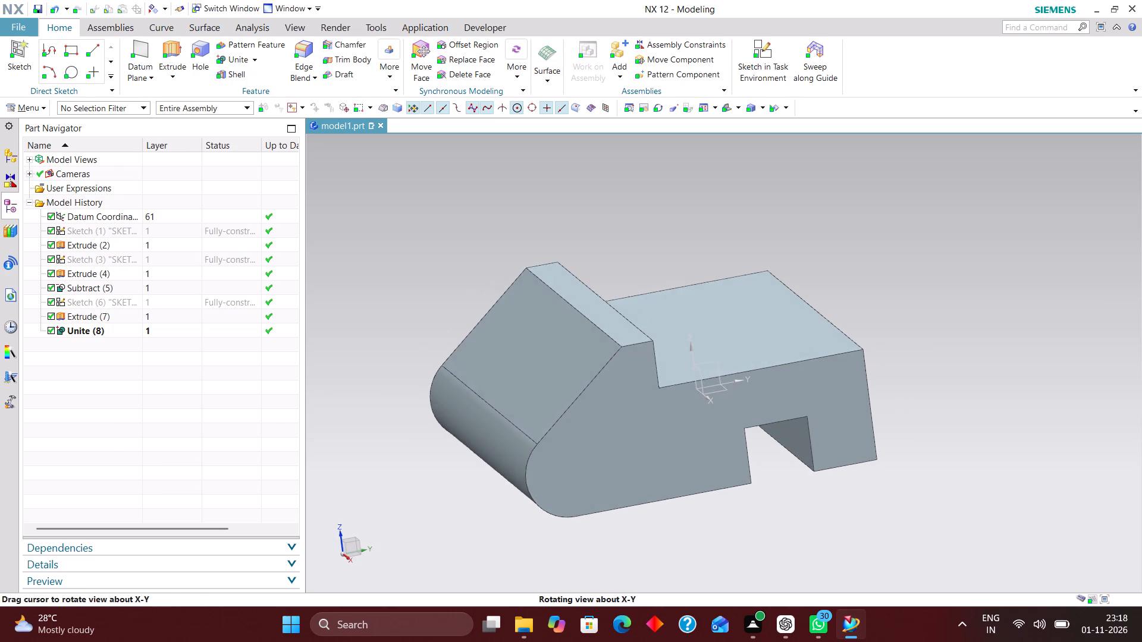
middle_click_drag(1015, 412, 1014, 412)
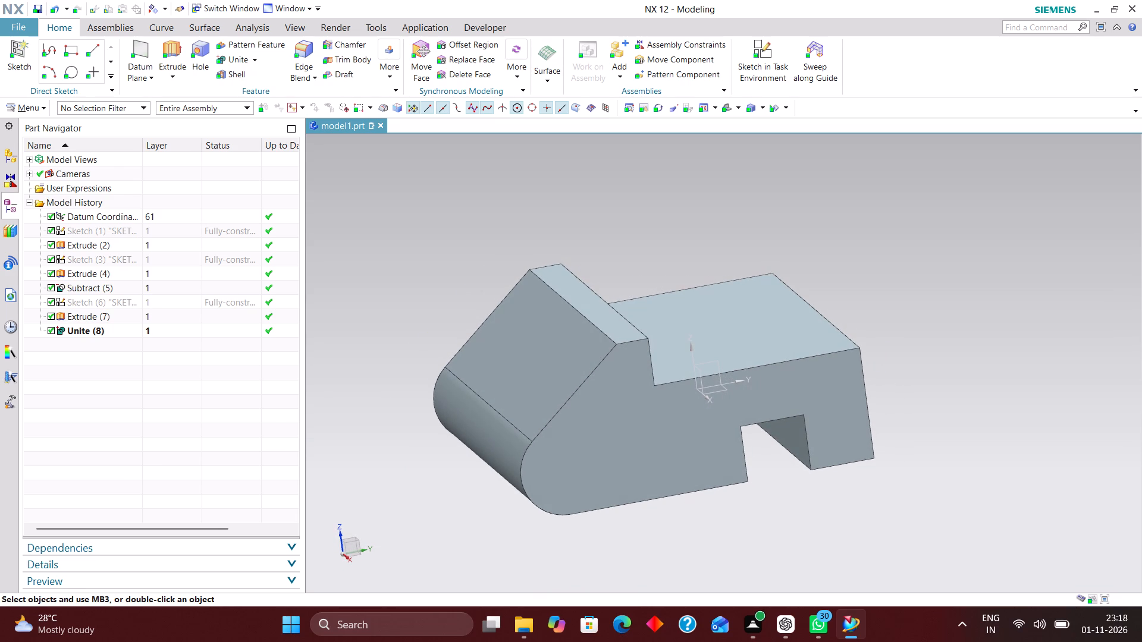
middle_click_drag(990, 330, 1021, 353)
middle_click_drag(994, 347, 1006, 332)
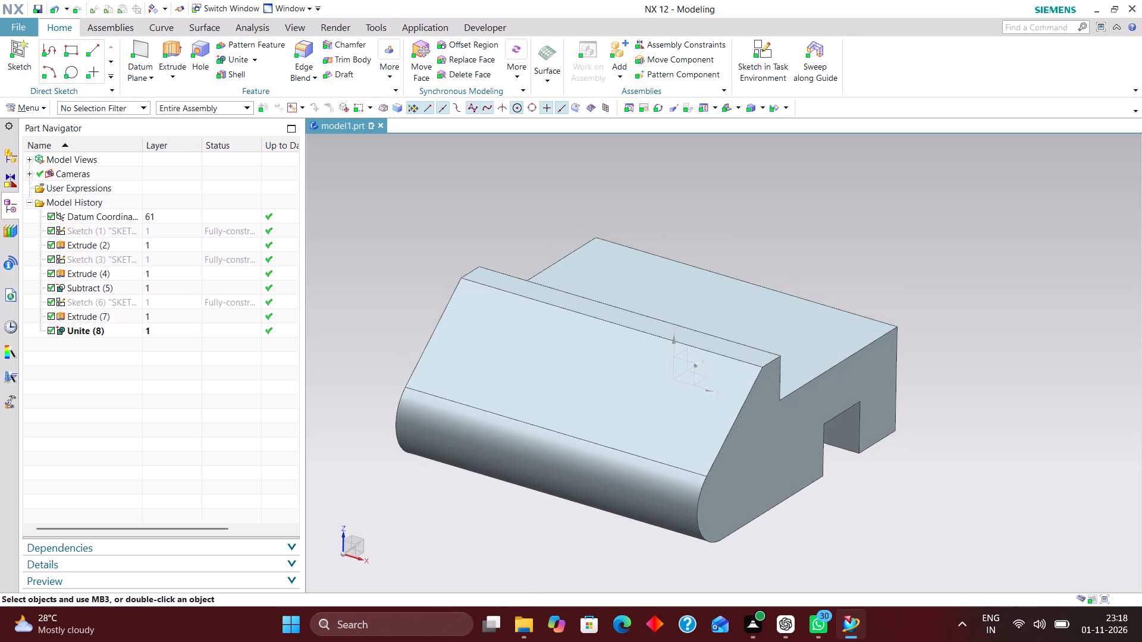
scroll(1047, 273, "down", 1)
middle_click_drag(988, 305, 1004, 304)
scroll(988, 305, "down", 1)
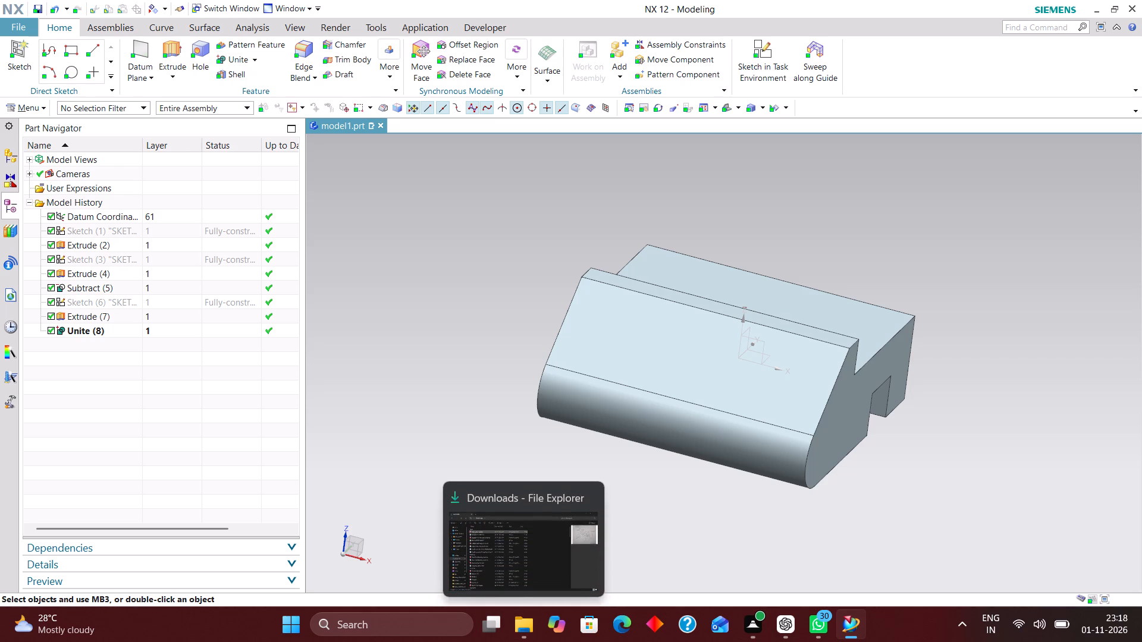
left_click(765, 51)
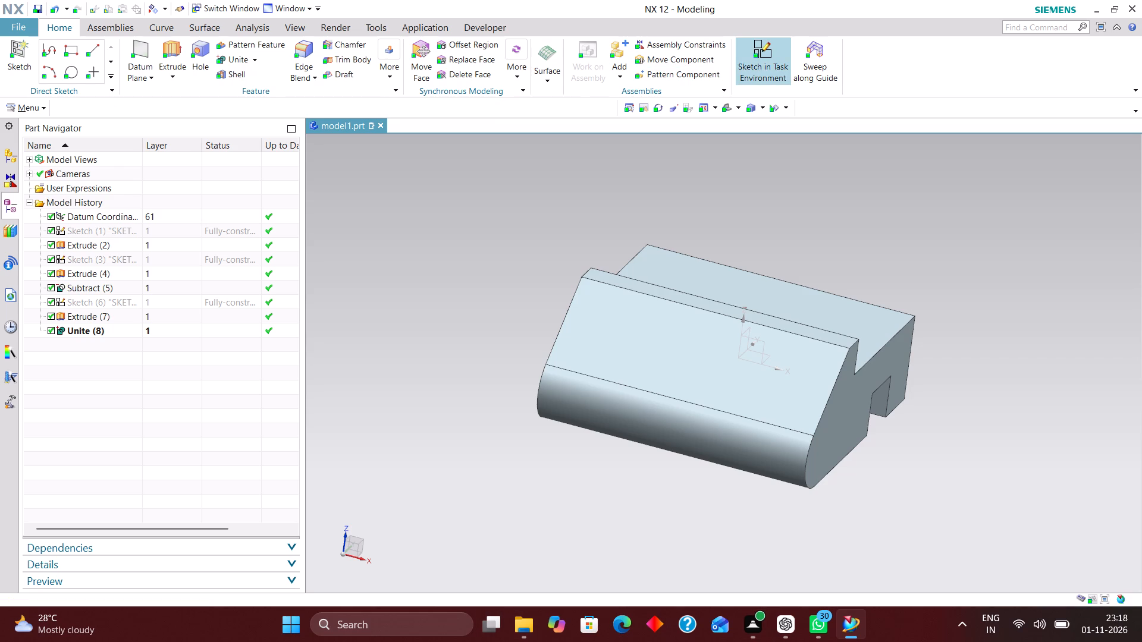
left_click(767, 360)
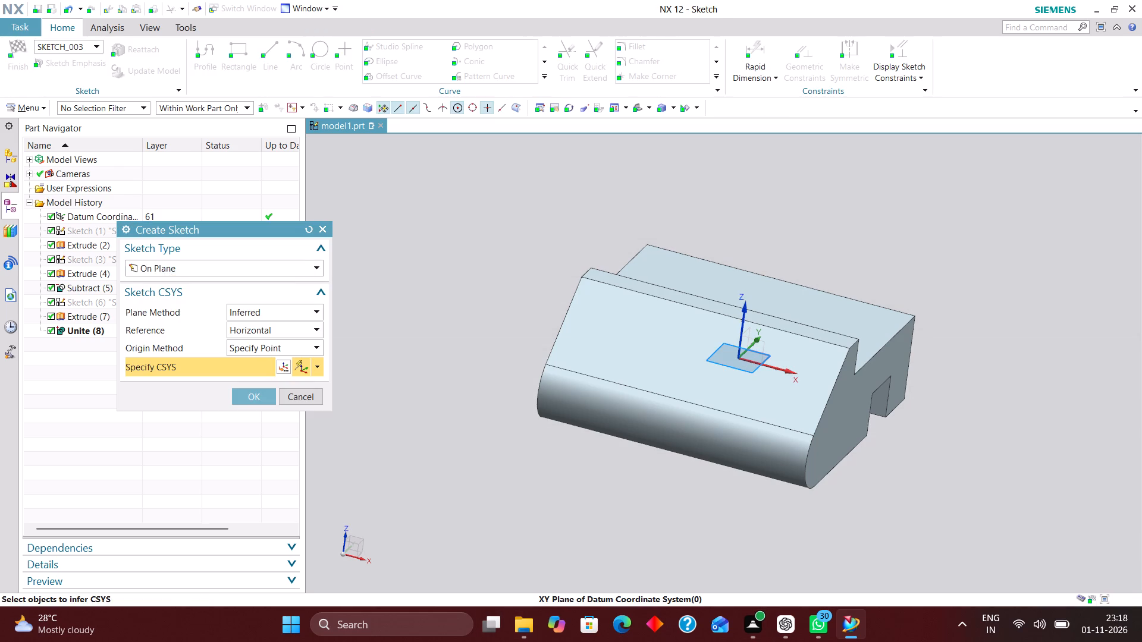
left_click(253, 399)
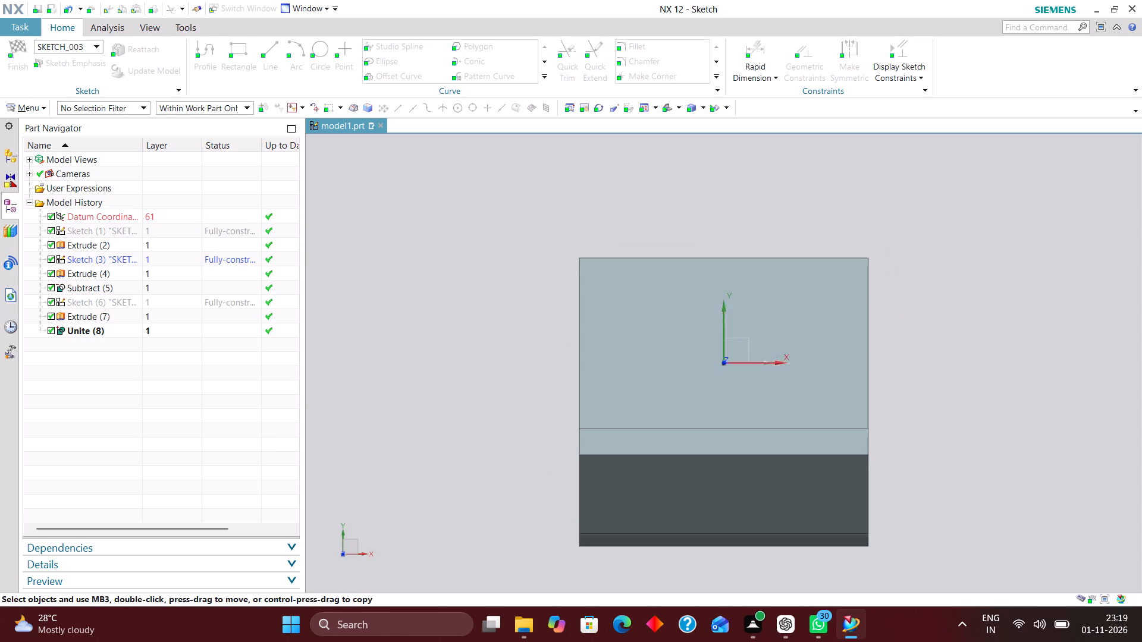
Sketch a rectangle about 69 mm wide and 81 mm high, starting on the block and extending past the arm's rounded end.
left_click(233, 47)
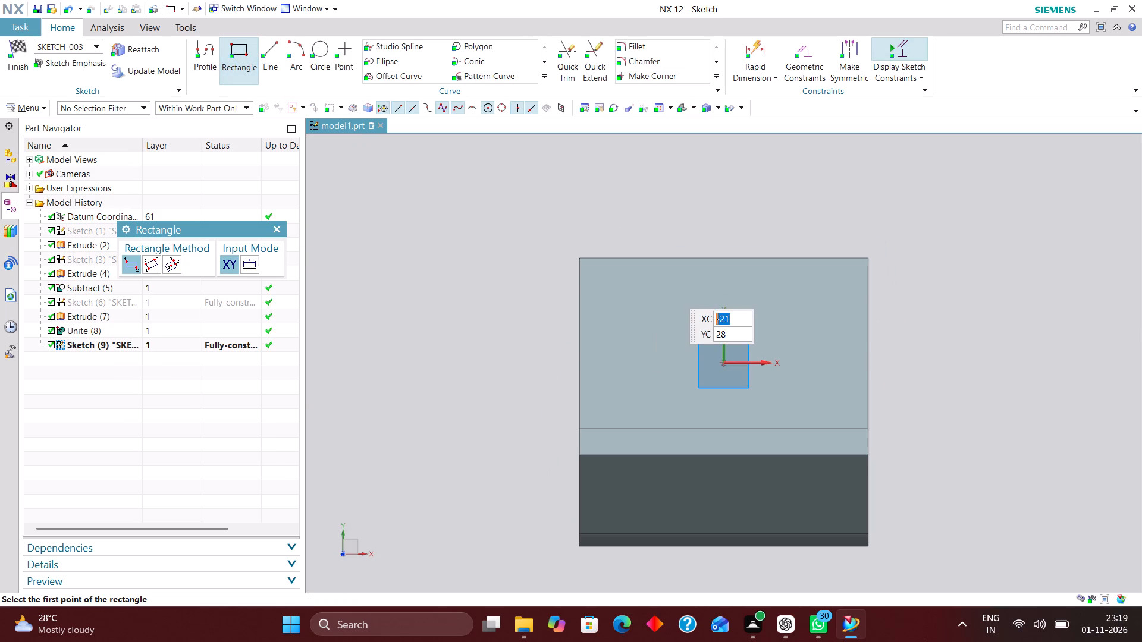
scroll(690, 350, "down", 2)
scroll(697, 524, "up", 3)
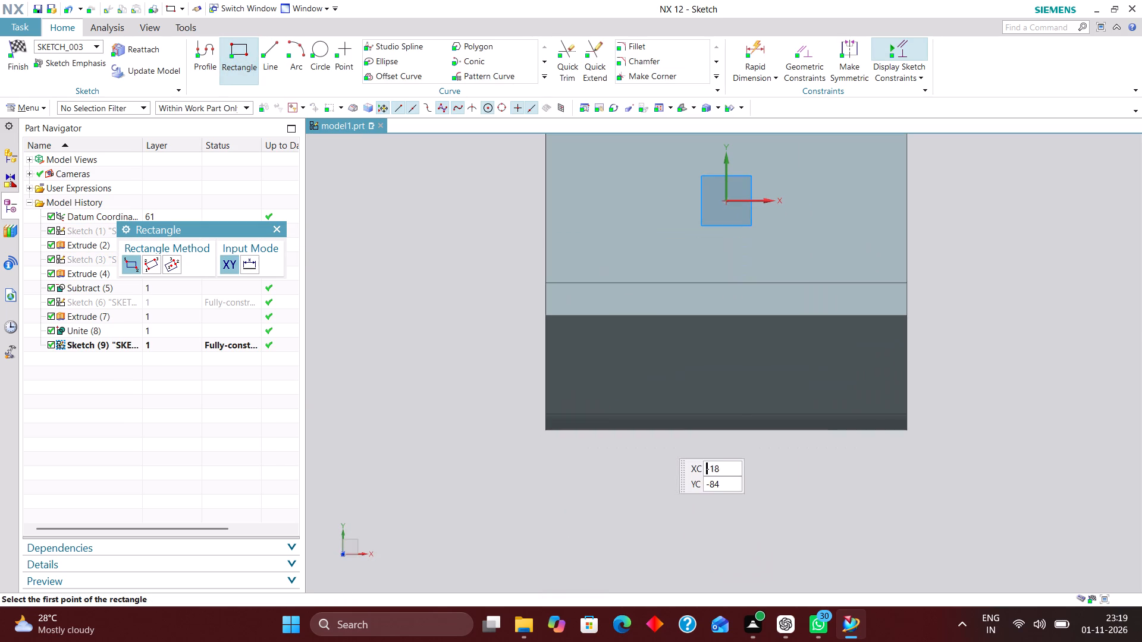
left_click(614, 264)
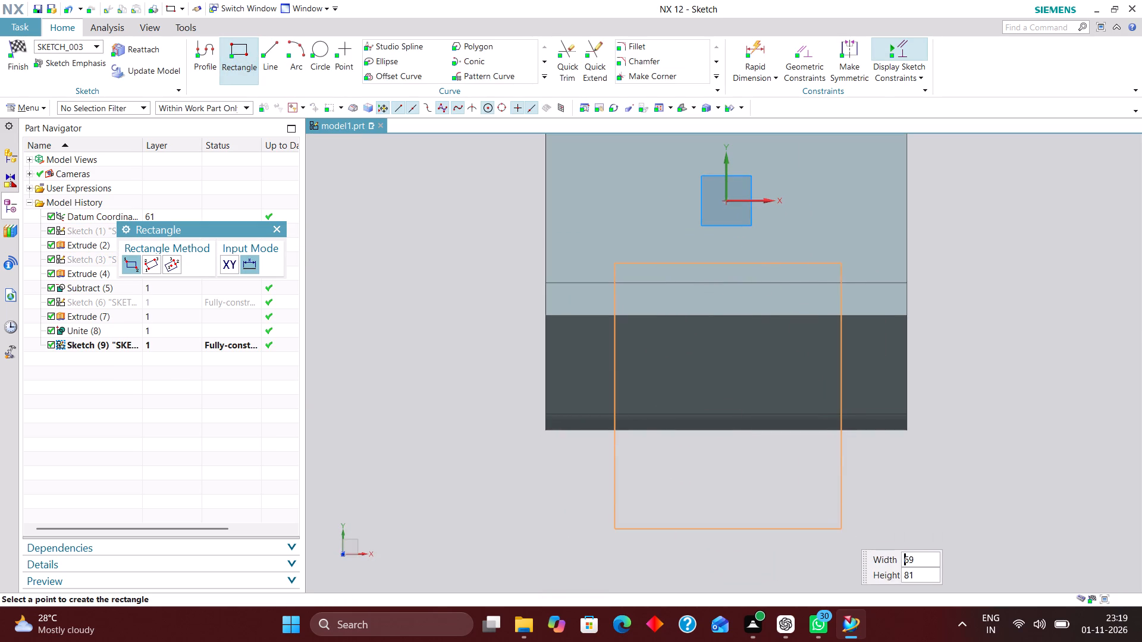
left_click(842, 530)
Constrain the midpoint of the rectangle's edge nearest the origin to the sketch's Y axis.
left_click(806, 58)
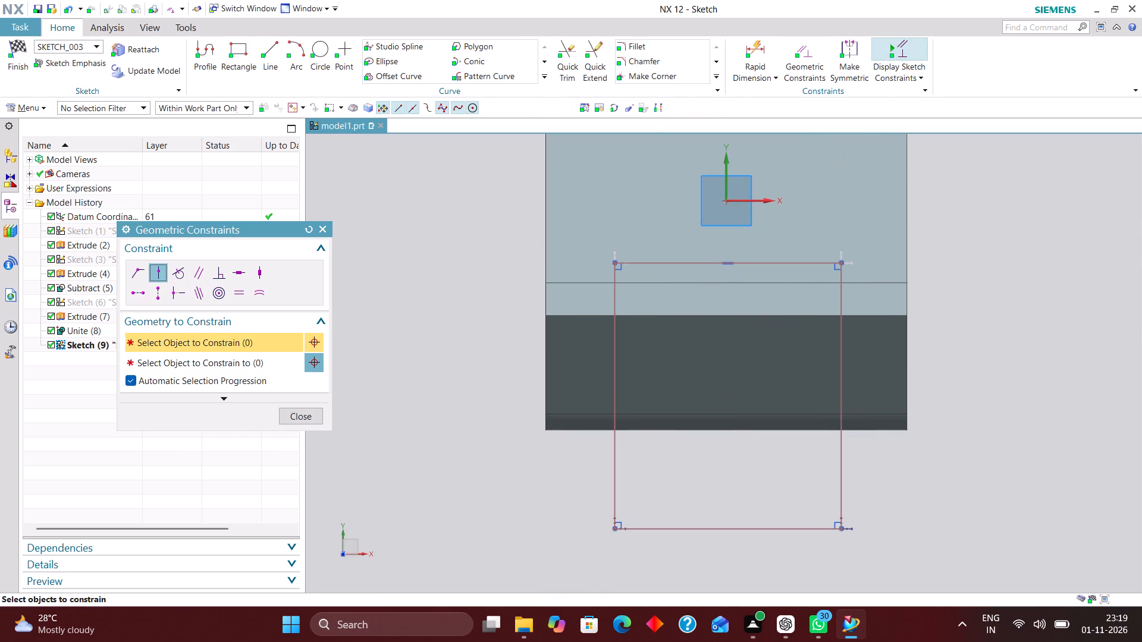
left_click(727, 262)
left_click(729, 170)
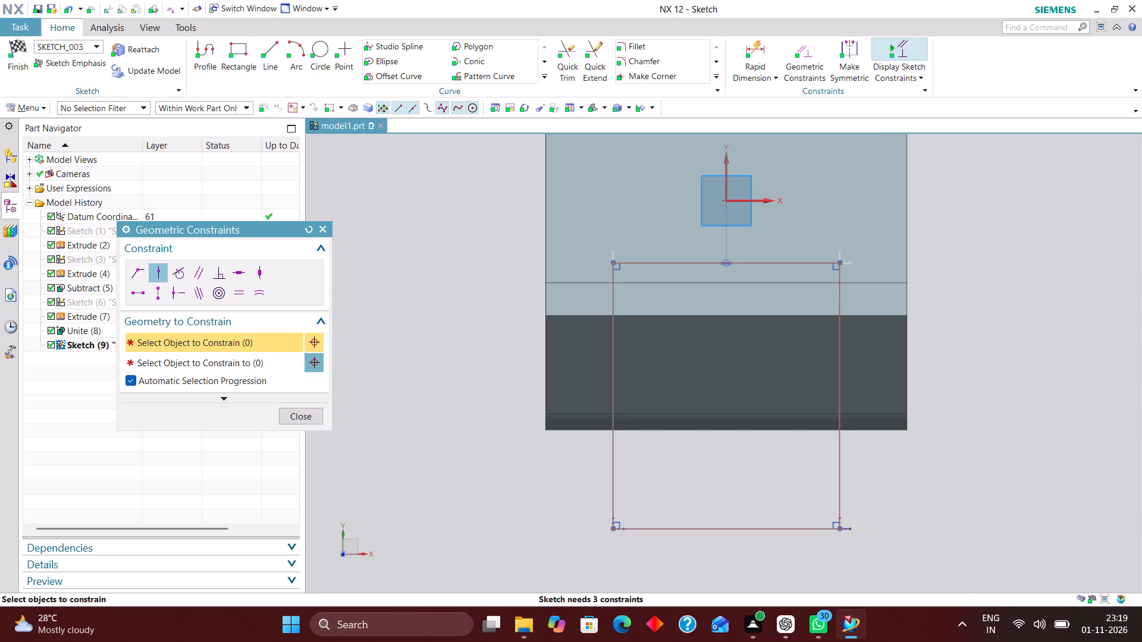
Dimension the rectangle's width and set it to 110-32 mm.
left_click(784, 531)
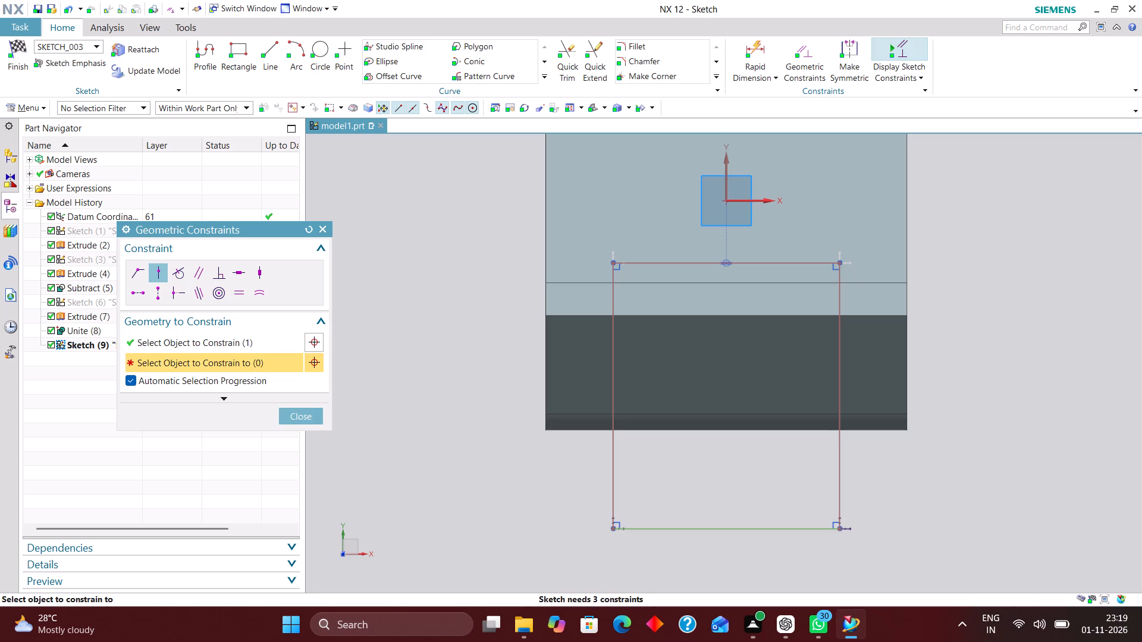
left_click(308, 416)
left_click(757, 47)
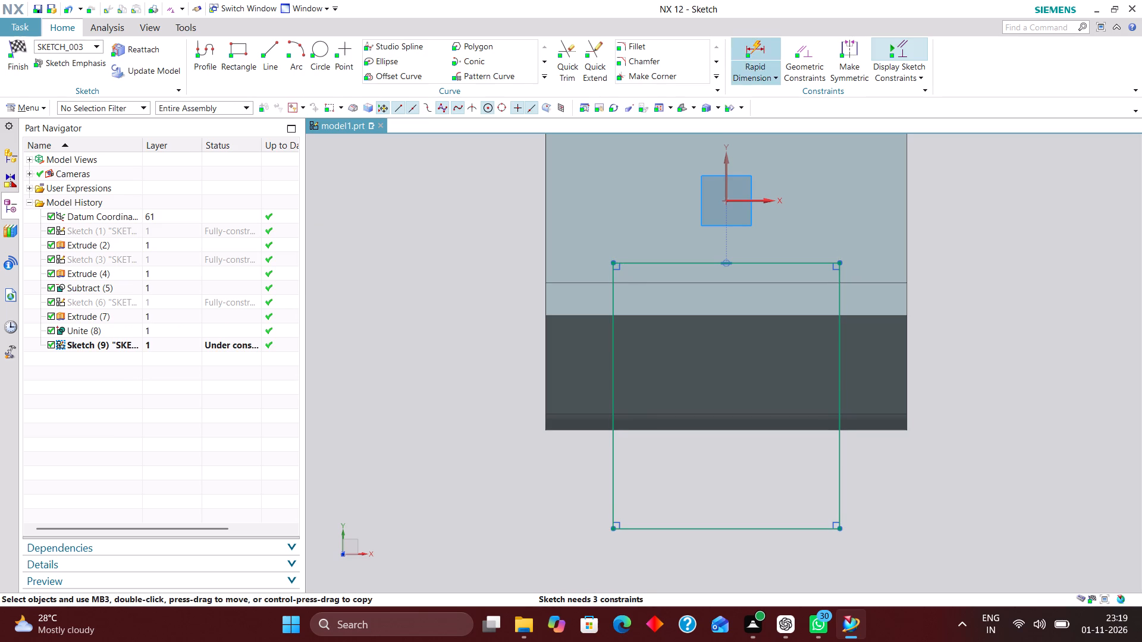
left_click(780, 531)
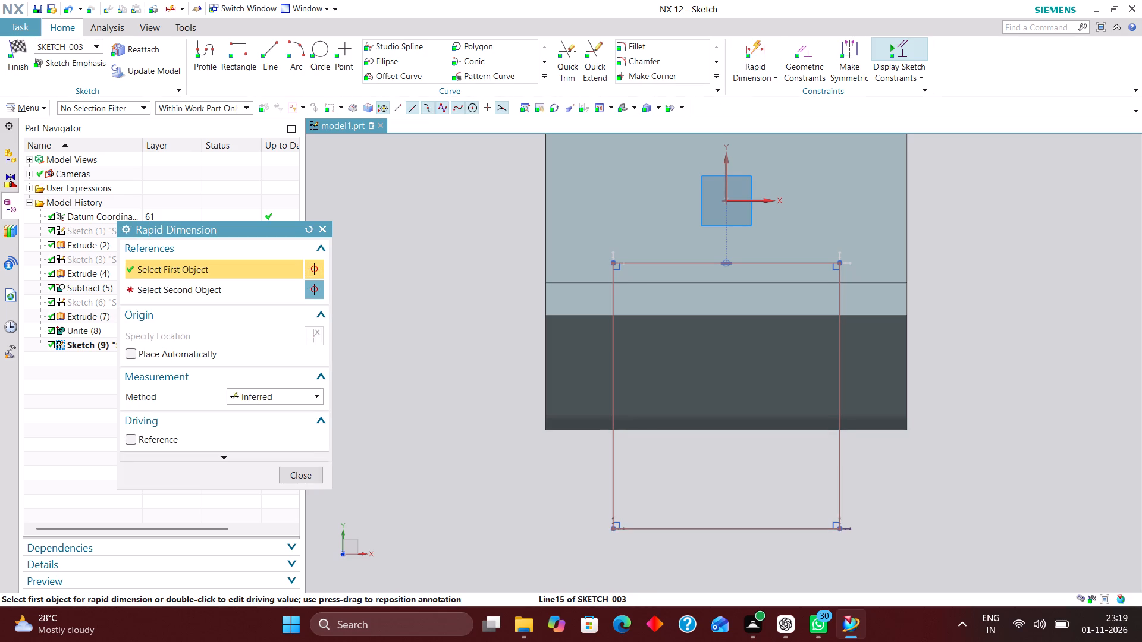
left_click(731, 571)
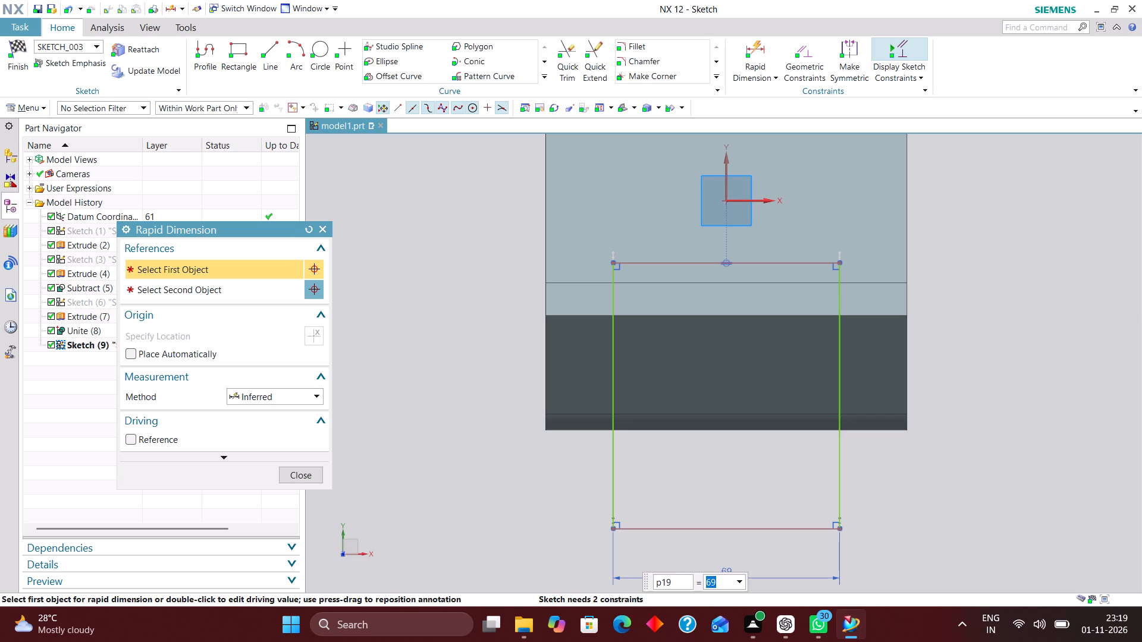
type("110-")
type("35")
key("BackSpace")
key("2")
key("Return")
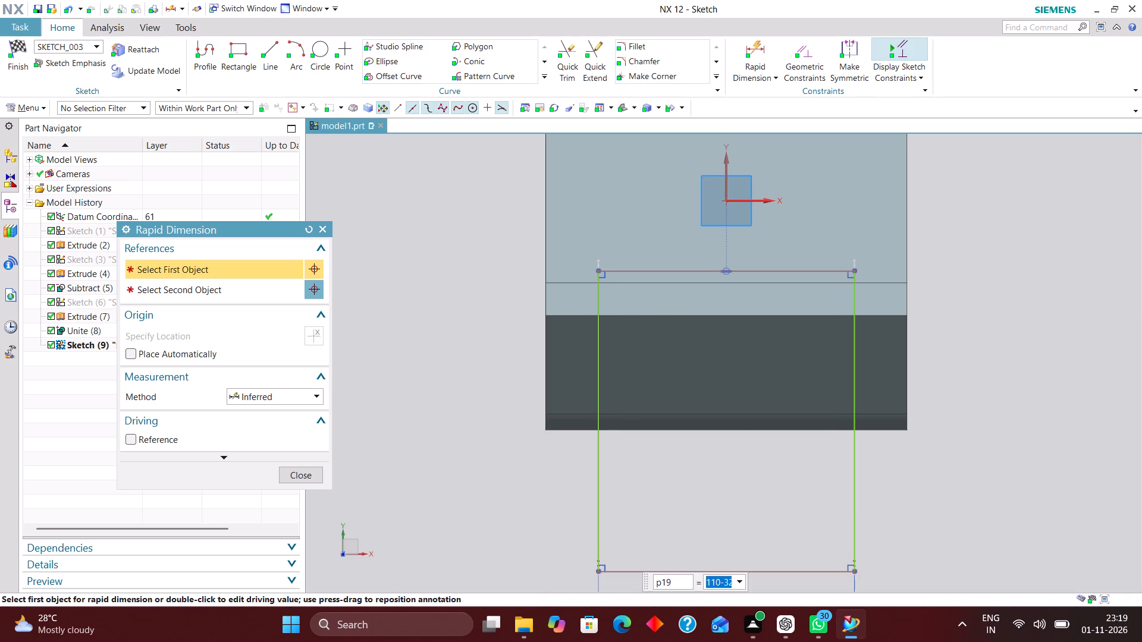
left_click(300, 476)
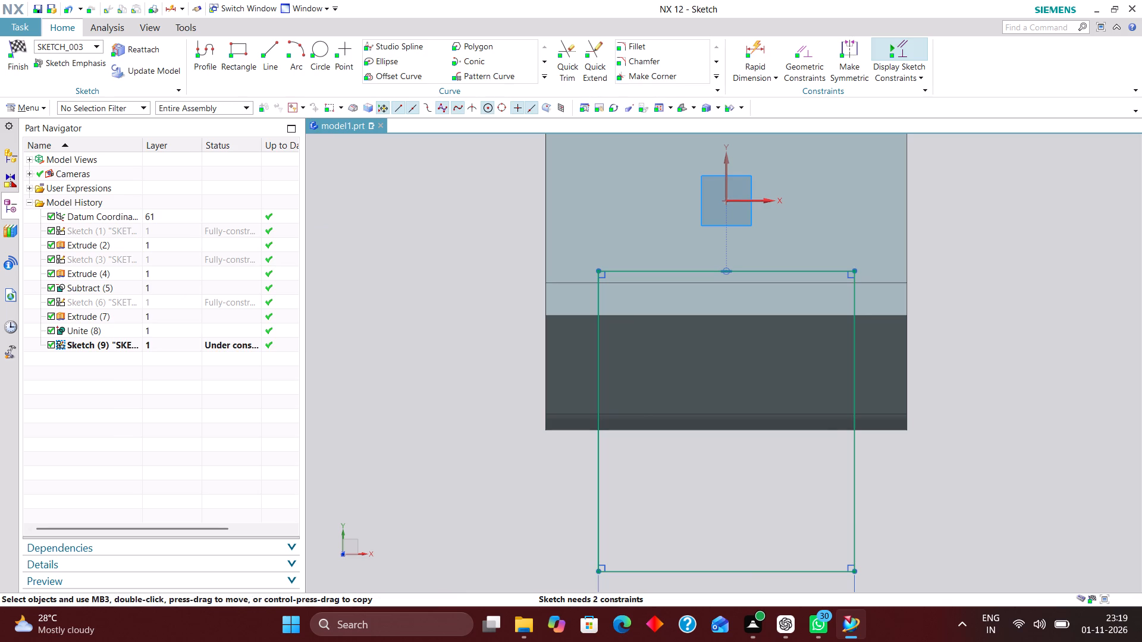
type("0.")
Dimension the rectangle's edge nearest the origin from the sketch's X axis and set the distance to 50 mm.
scroll(728, 445, "down", 3)
scroll(725, 540, "up", 4)
left_click_drag(734, 529, 730, 513)
scroll(705, 516, "down", 3)
scroll(751, 344, "up", 2)
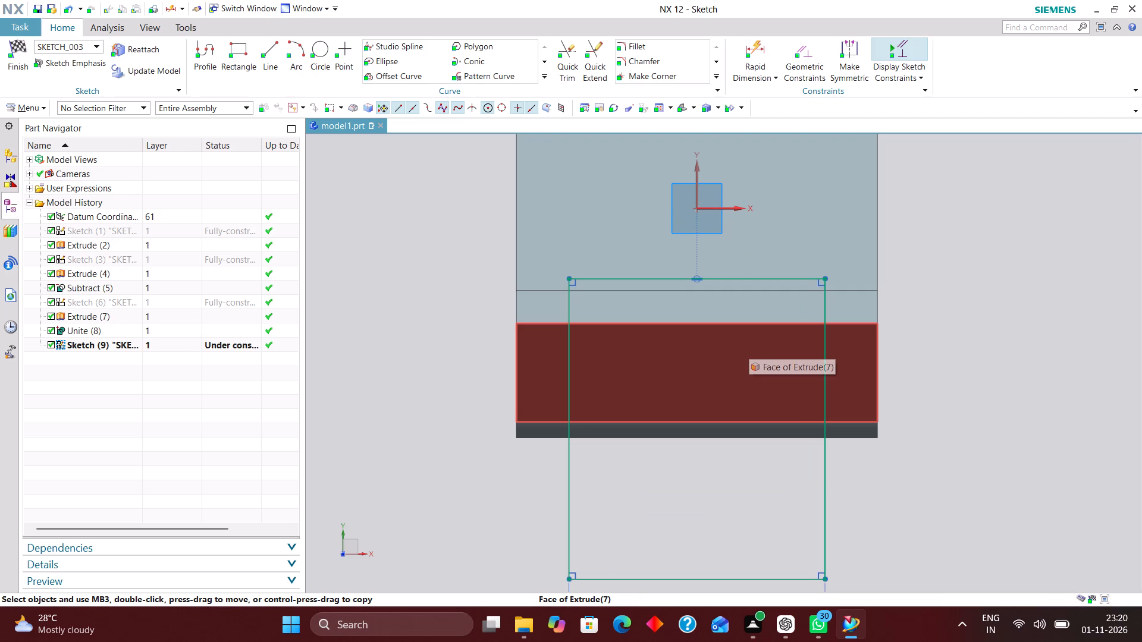
left_click(755, 44)
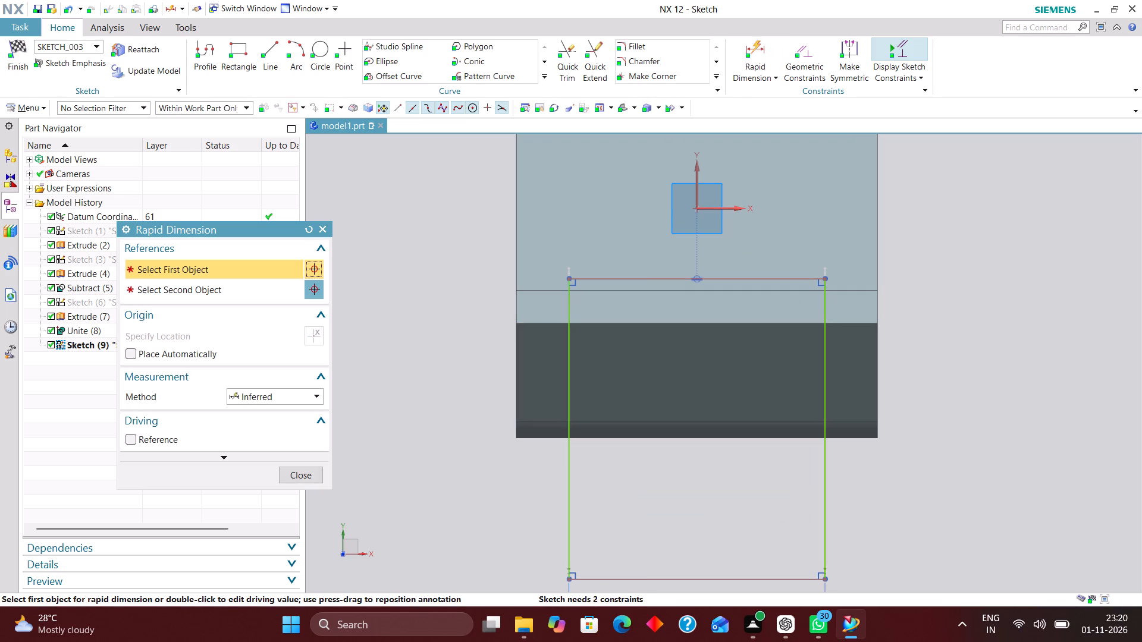
left_click(726, 207)
left_click(724, 275)
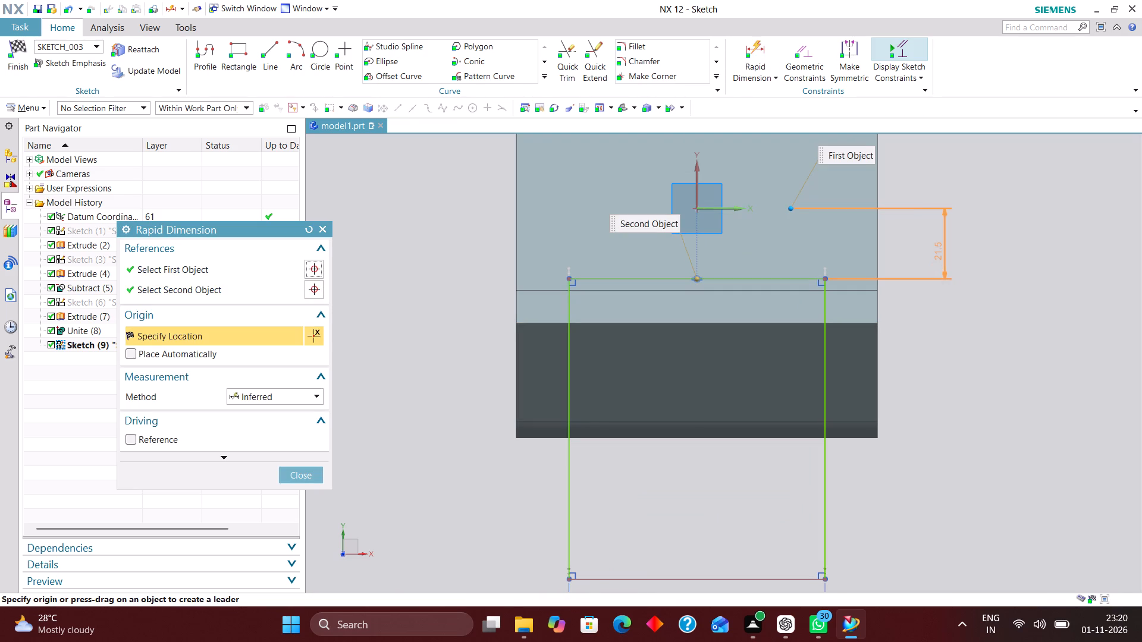
left_click(938, 251)
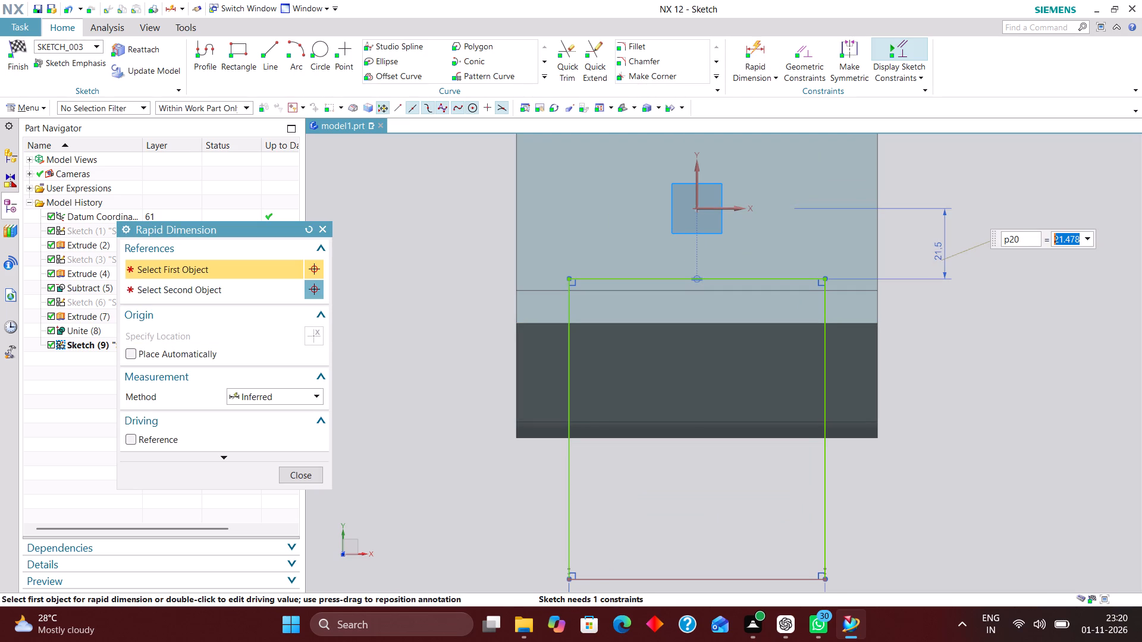
type("30")
key("Return")
type("40")
key("Return")
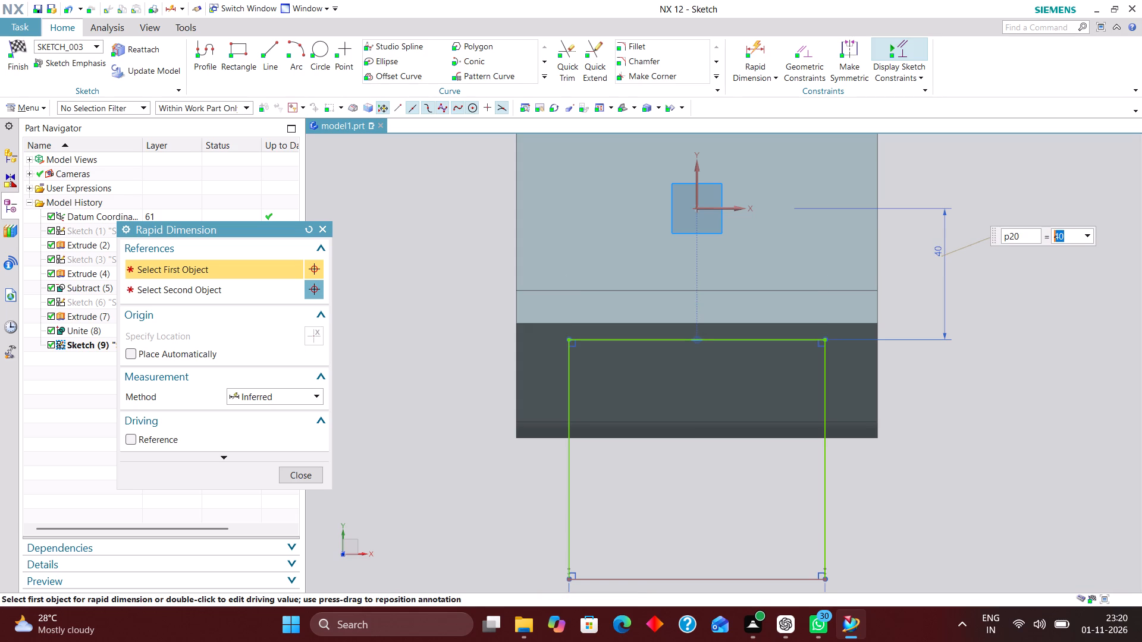
type("50")
key("Return")
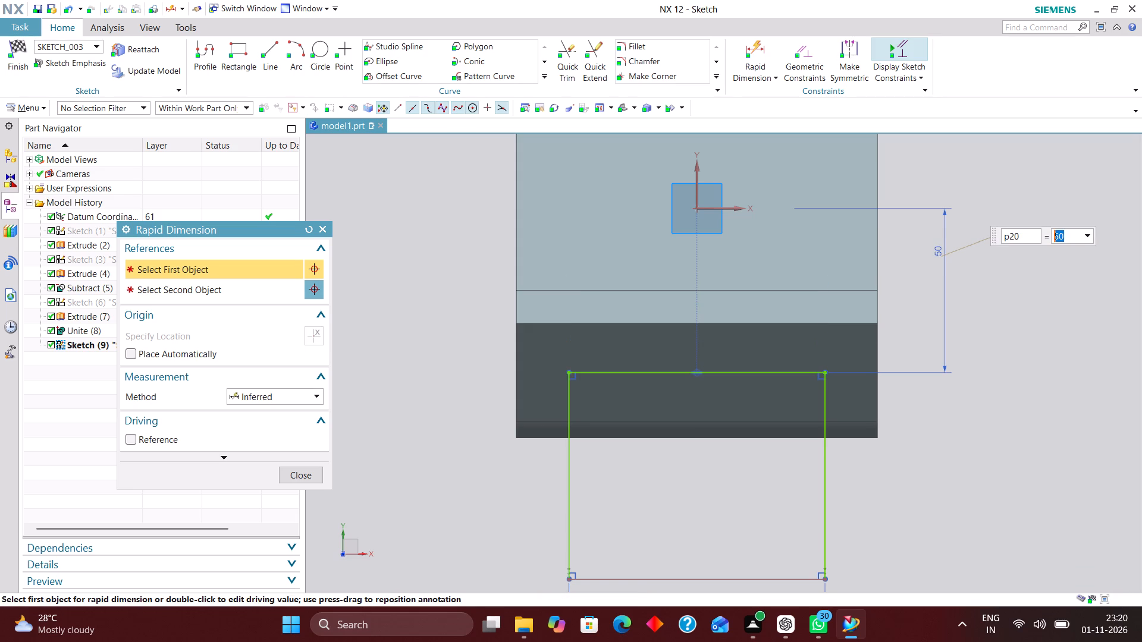
Dimension the rectangle's side edge and set its length to 30 mm.
left_click(820, 540)
left_click(896, 493)
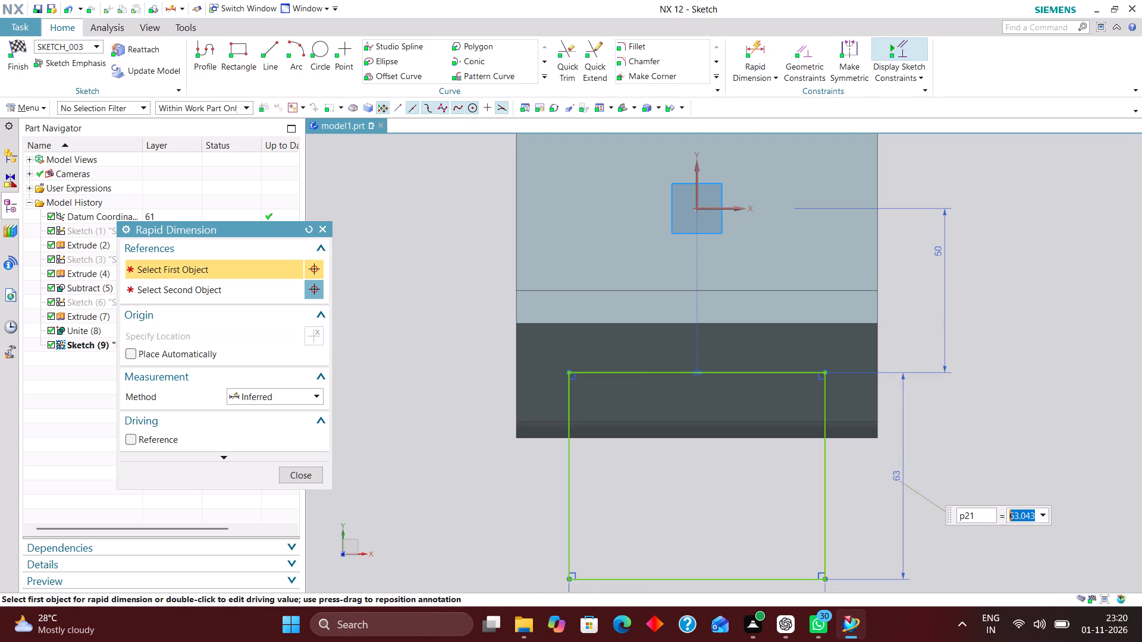
type("30")
key("Return")
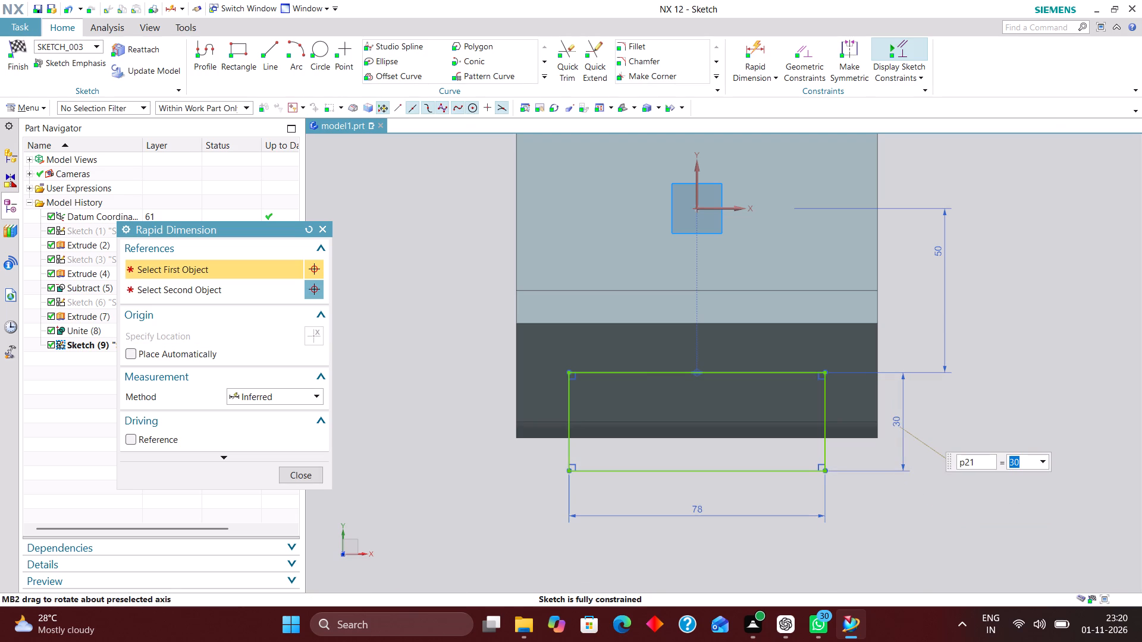
left_click(295, 477)
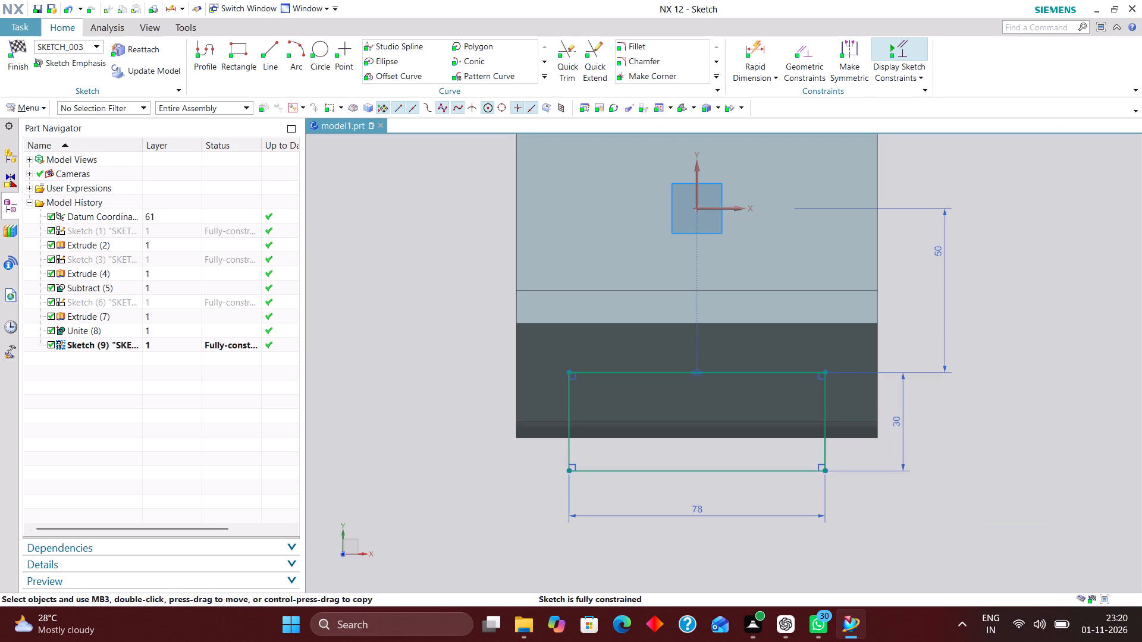
Finish the sketch and extrude the rectangle as a separate body, ending at 55 mm and starting well below the arm's underside.
left_click(12, 41)
left_click(164, 46)
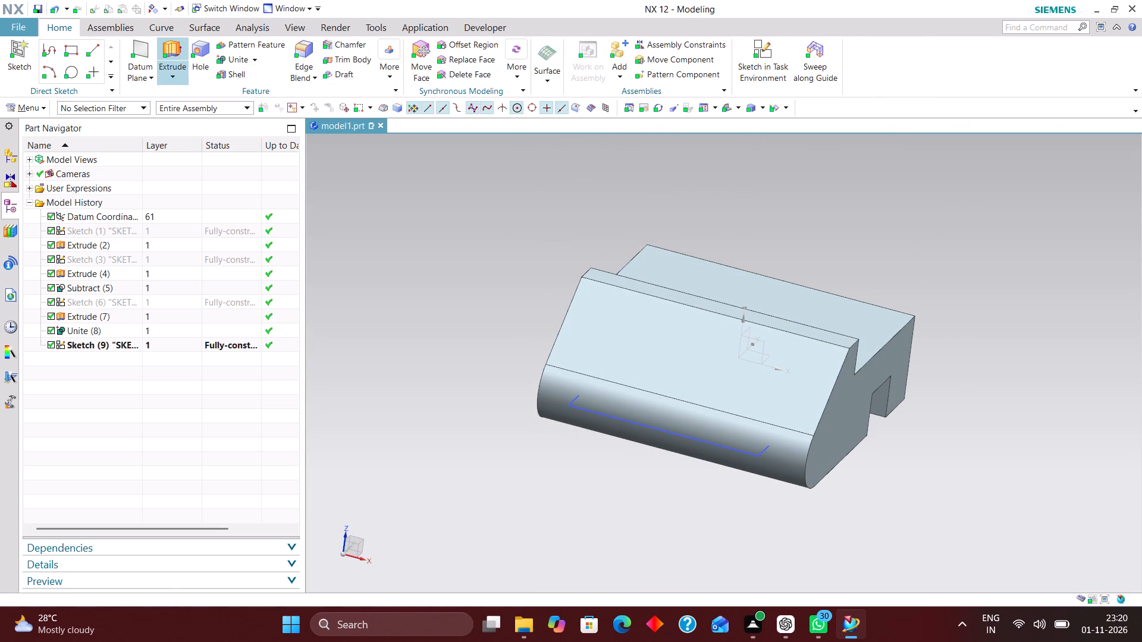
left_click(708, 442)
left_click_drag(679, 416, 682, 528)
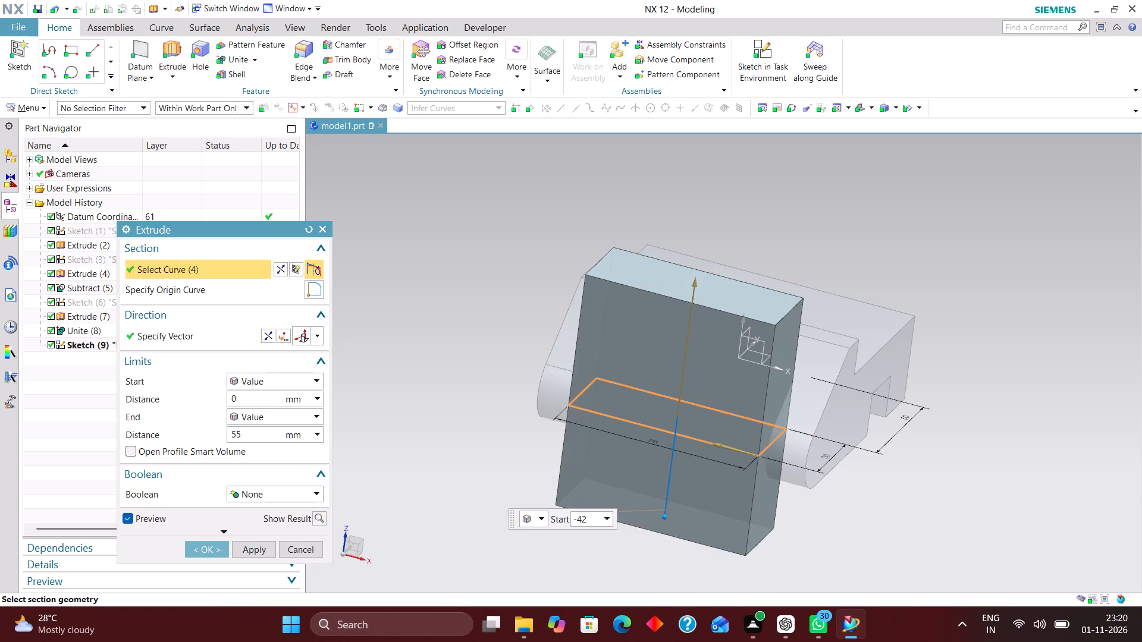
left_click_drag(682, 528, 680, 547)
left_click(215, 546)
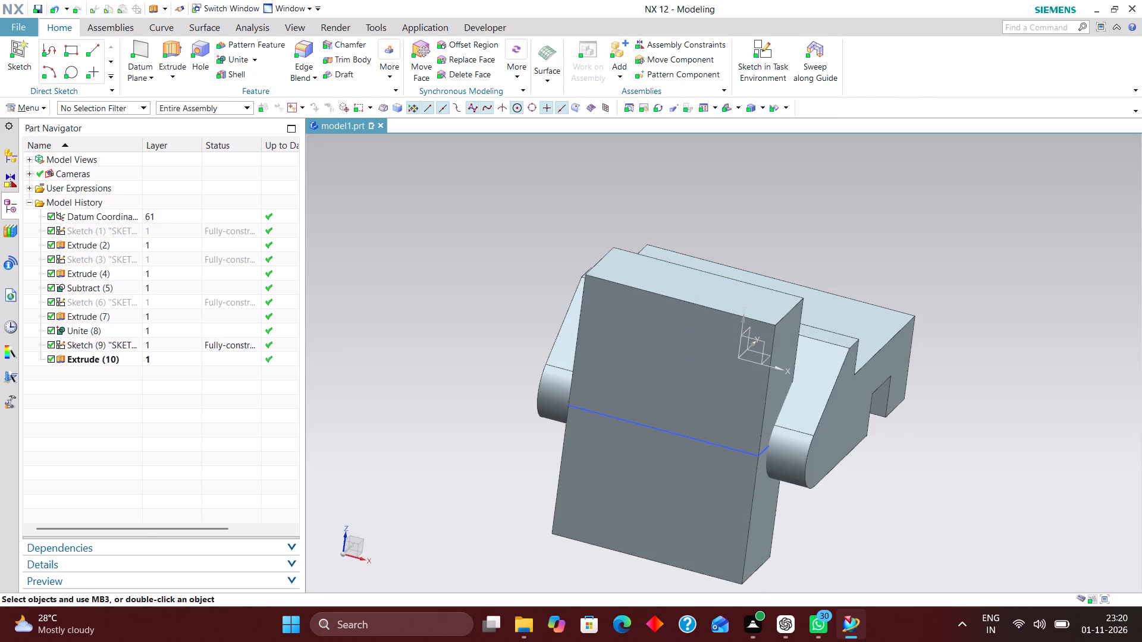
Subtract the newly extruded block from the united bracket body to cut the opening between the arm ends.
middle_click_drag(878, 520, 832, 539)
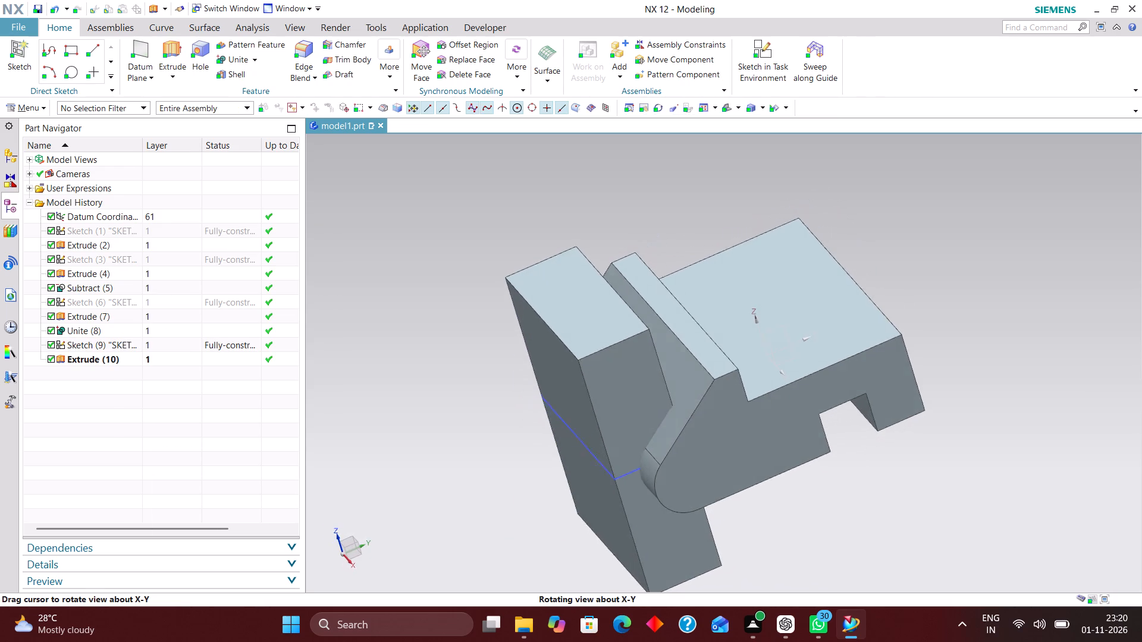
middle_click_drag(832, 539, 828, 540)
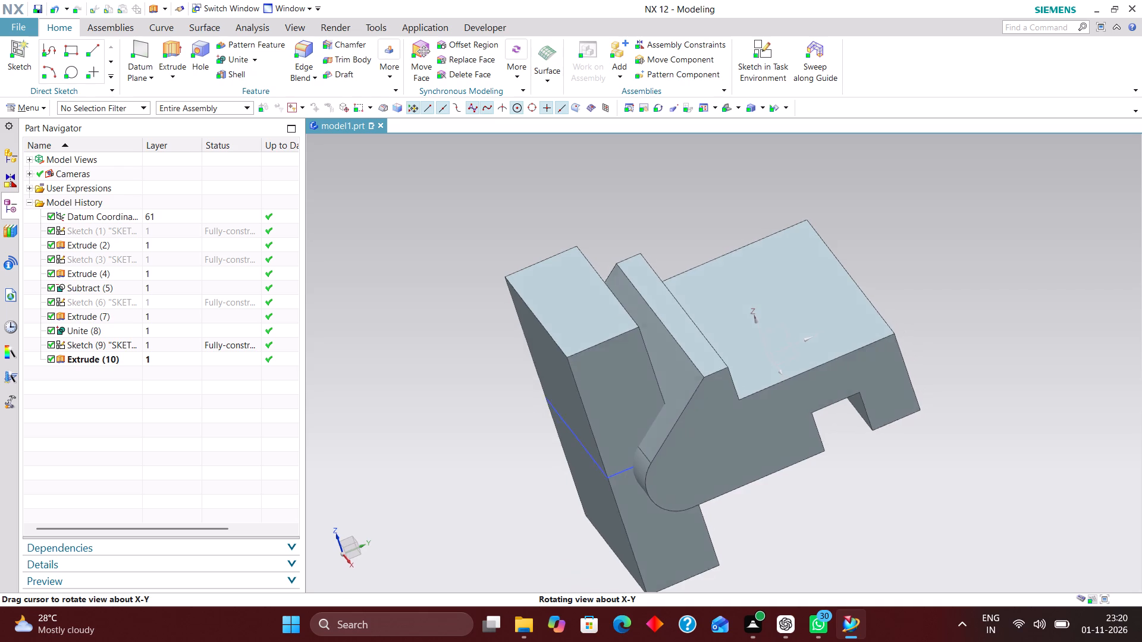
middle_click_drag(828, 540, 820, 543)
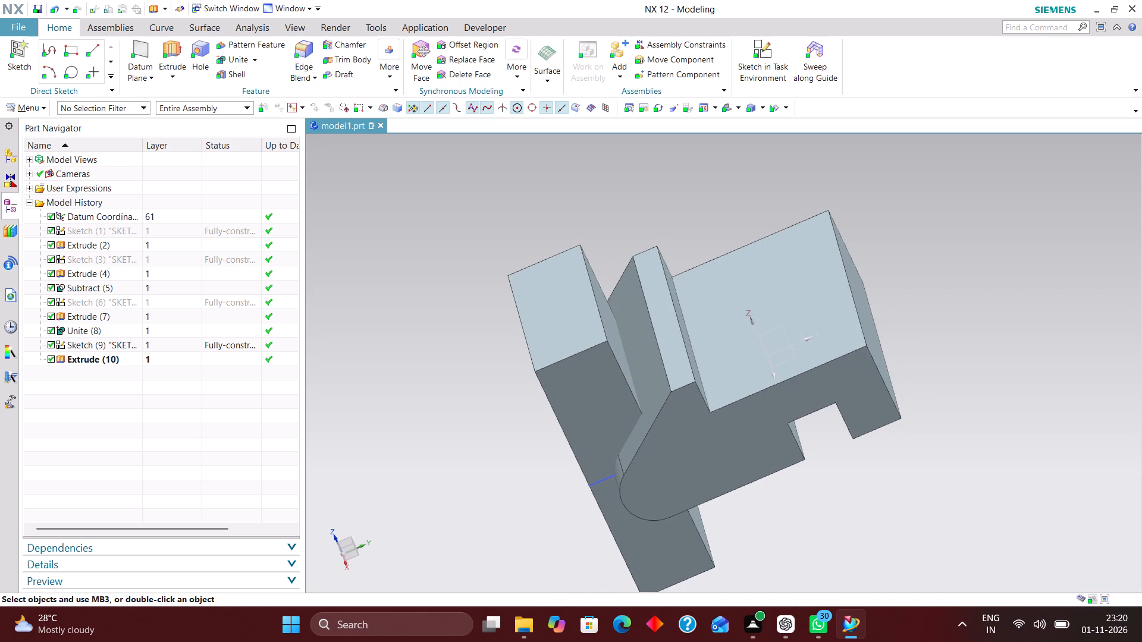
left_click(255, 61)
left_click(256, 84)
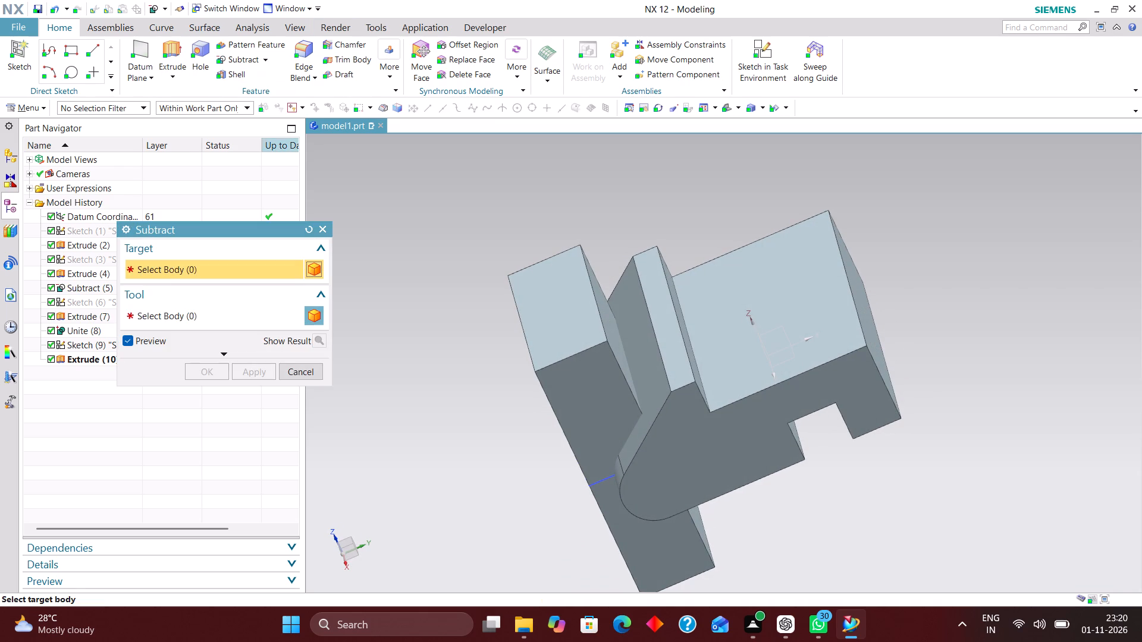
left_click(550, 382)
left_click(663, 408)
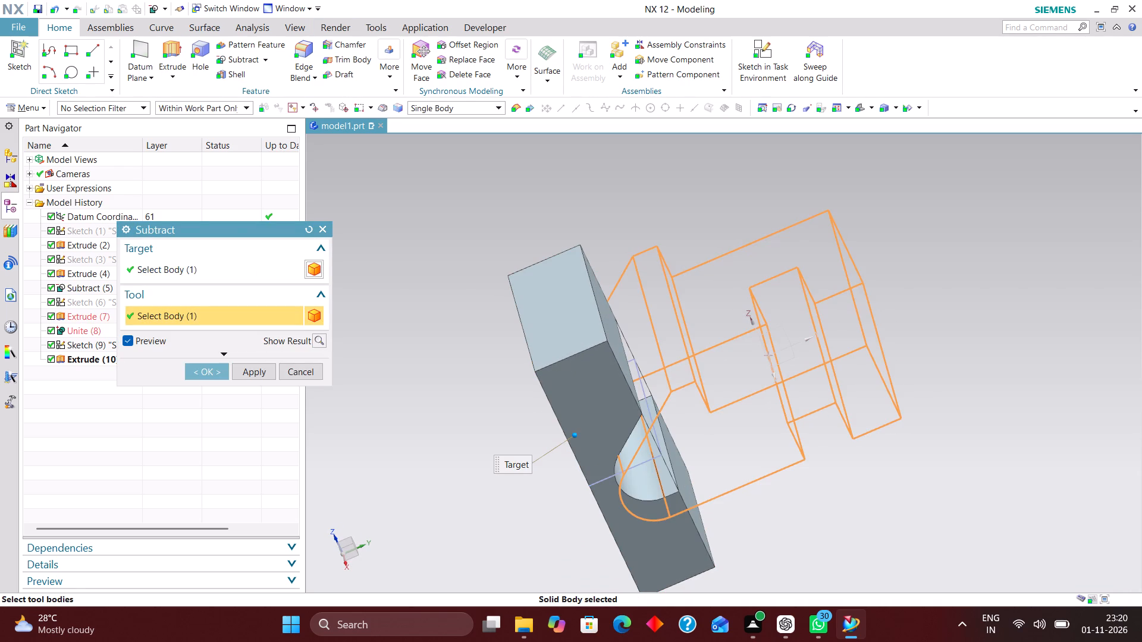
left_click(313, 231)
left_click(873, 421)
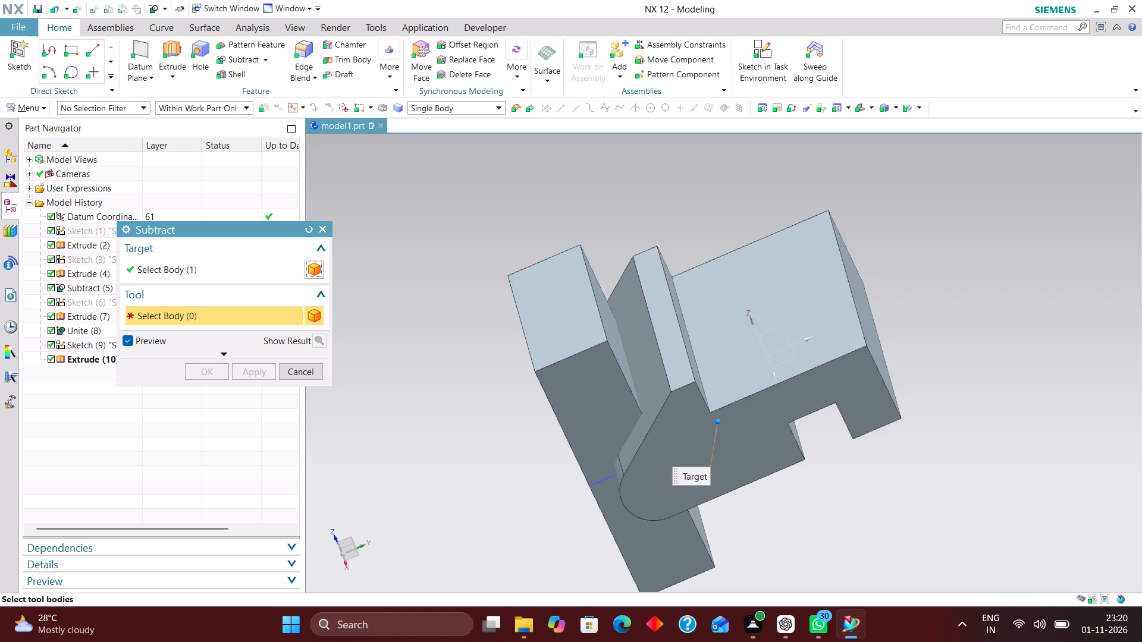
left_click(592, 402)
left_click(208, 373)
Hide the rectangle sketch used for the arm cutout.
middle_click_drag(907, 518, 949, 534)
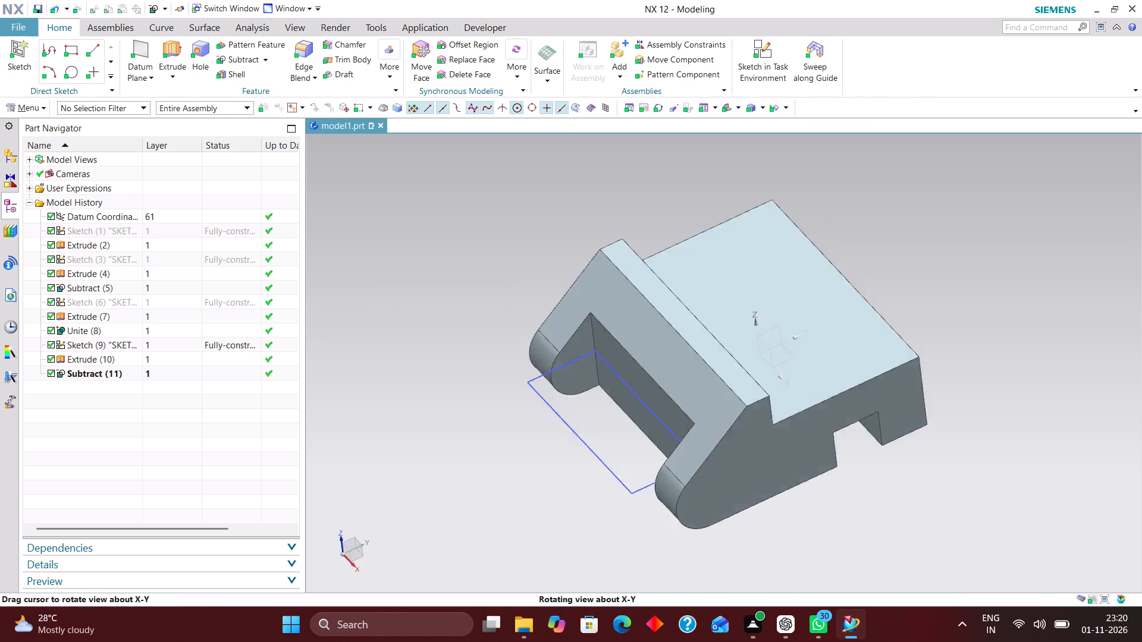
middle_click_drag(949, 534, 899, 523)
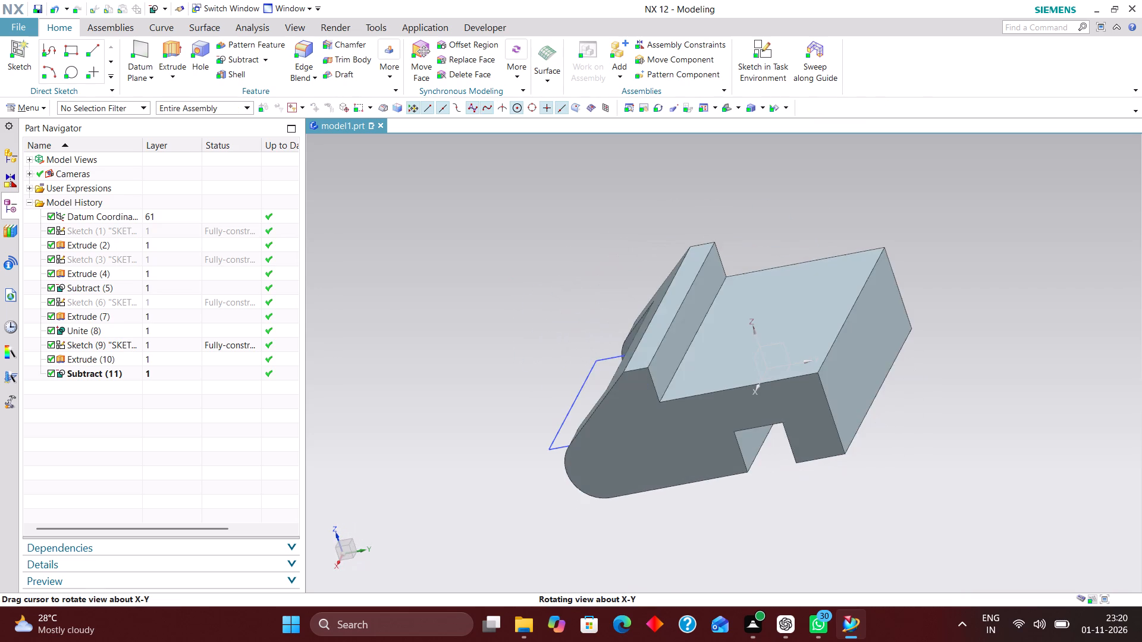
middle_click_drag(899, 523, 899, 523)
middle_click_drag(899, 523, 905, 518)
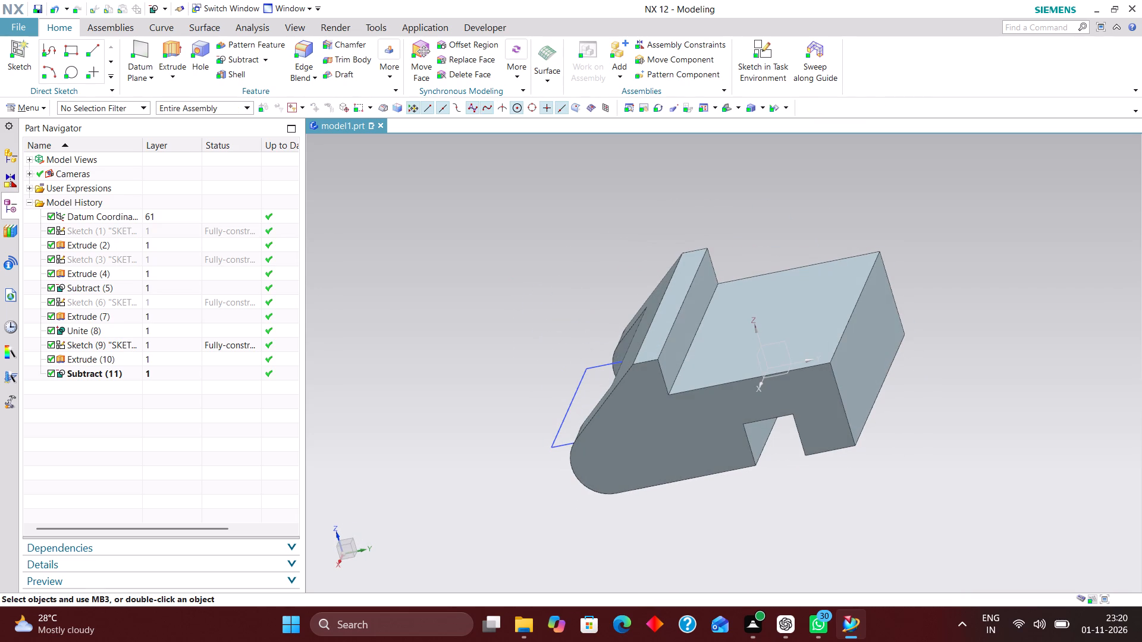
key("End")
key("End")
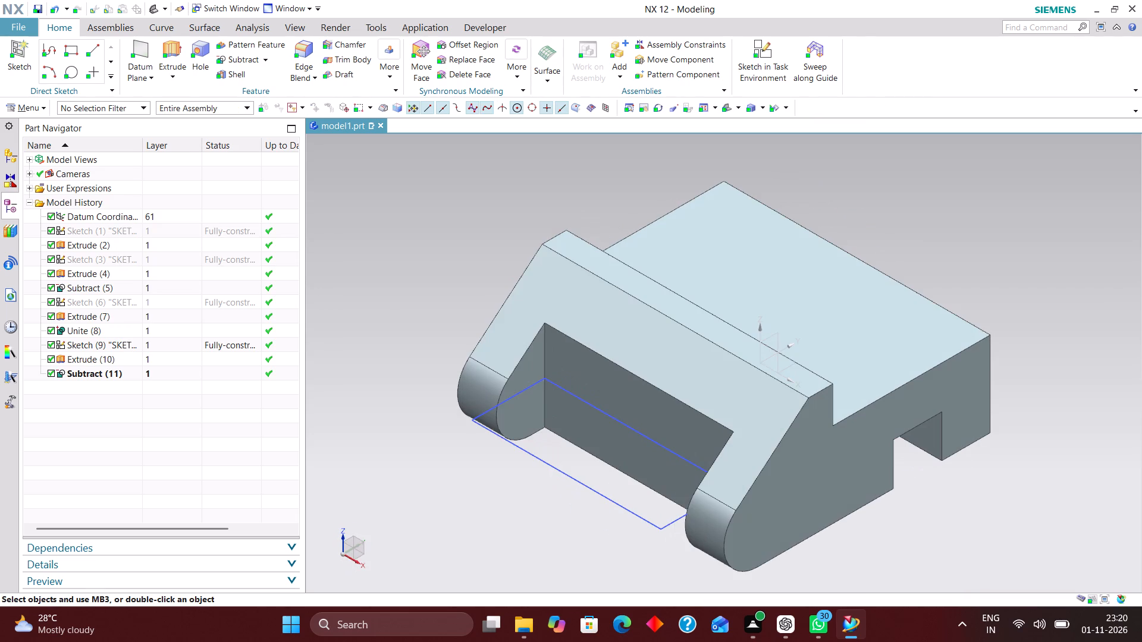
right_click_drag(588, 487, 570, 536)
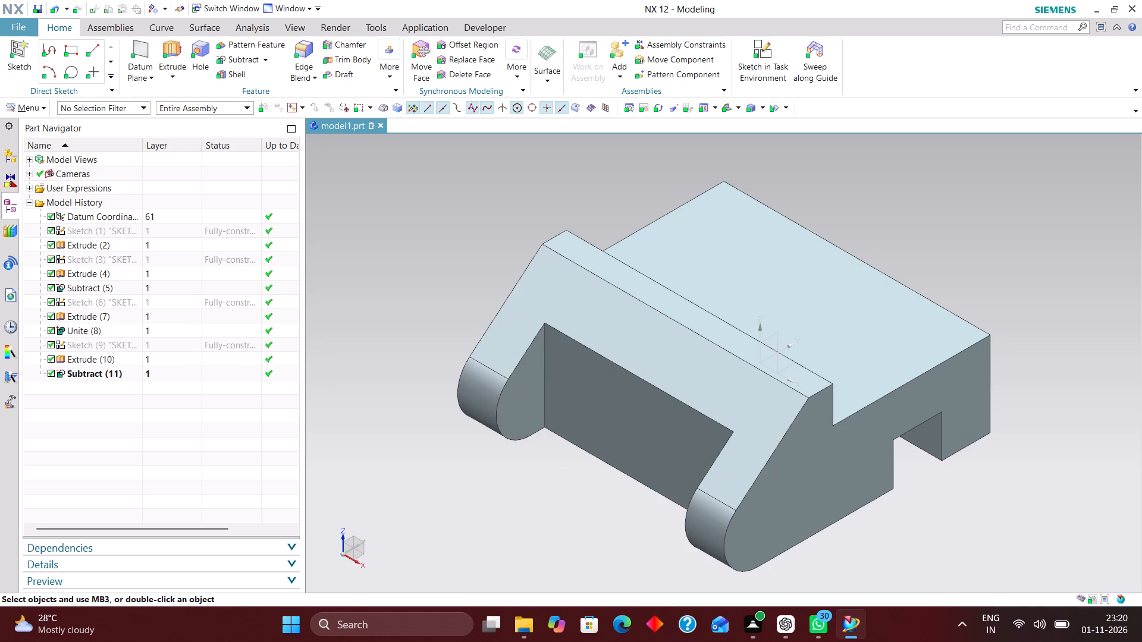
Edit the arm profile sketch with rollback and set the length of its short top edge to 12 mm.
left_click(175, 301)
right_click(175, 301)
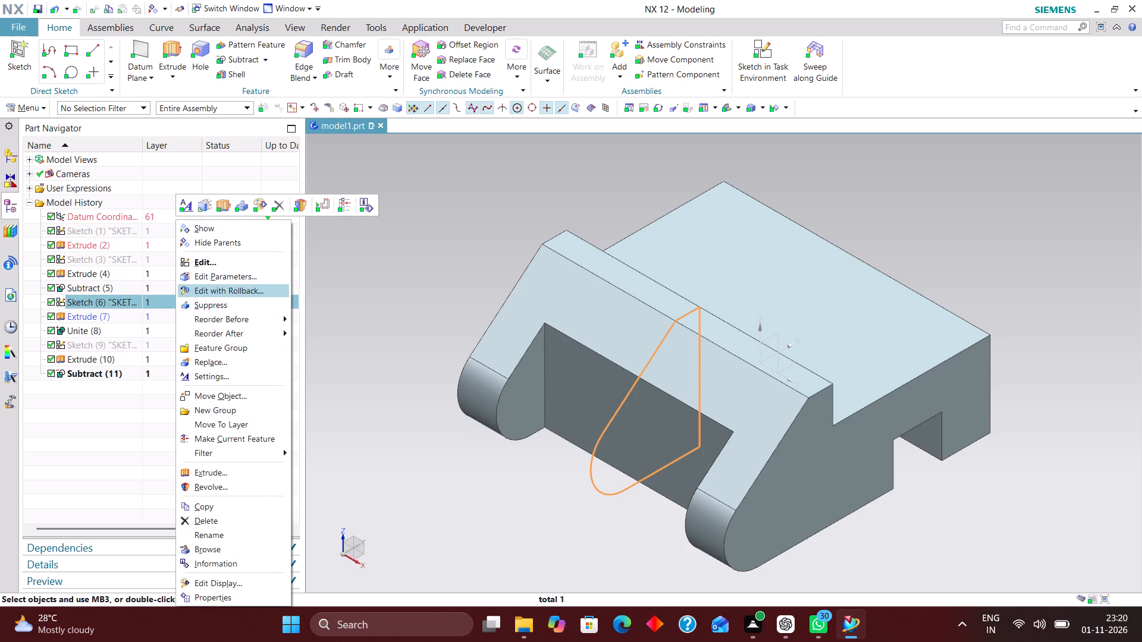
left_click(230, 290)
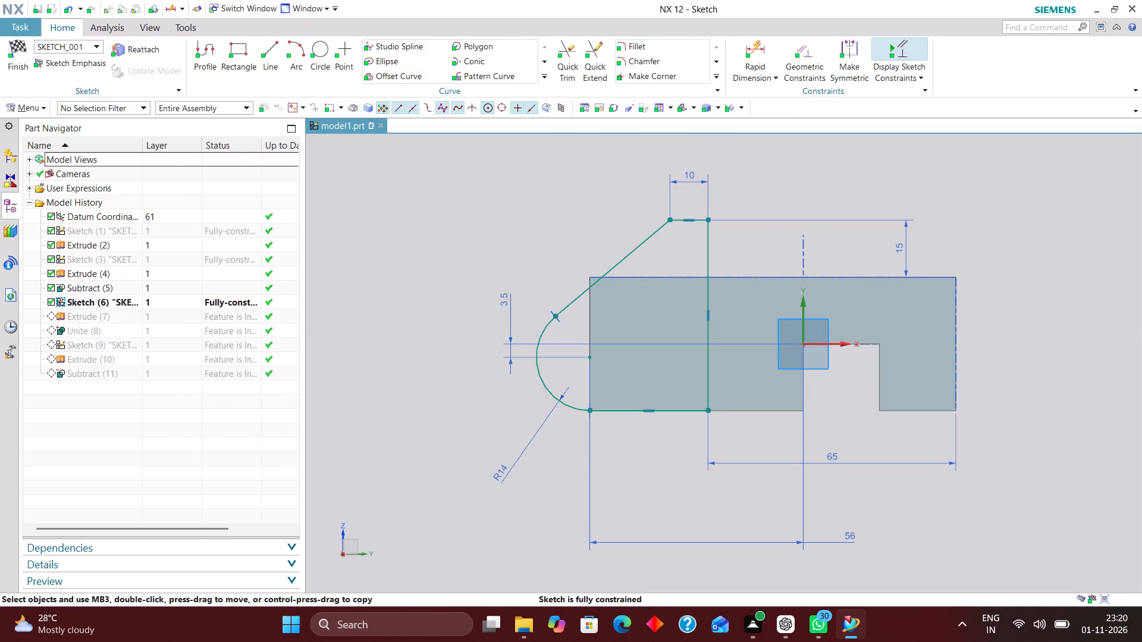
double_click(689, 179)
type("12")
key("Return")
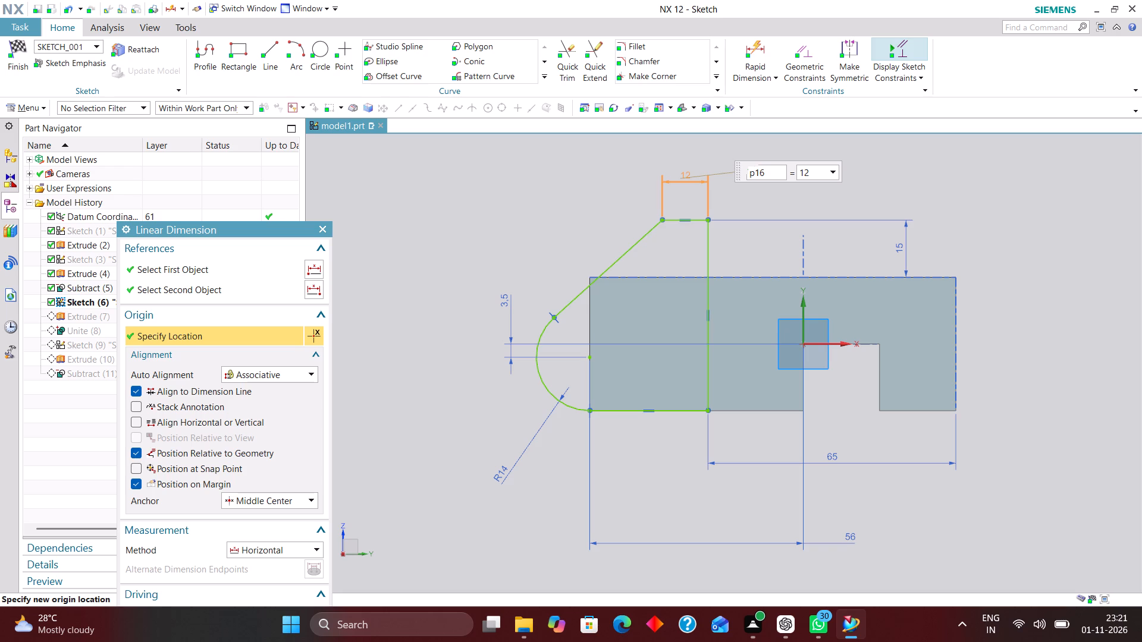
Close the arm profile's dimension editing and finish the sketch to update the bracket model.
left_click_drag(269, 223, 262, 82)
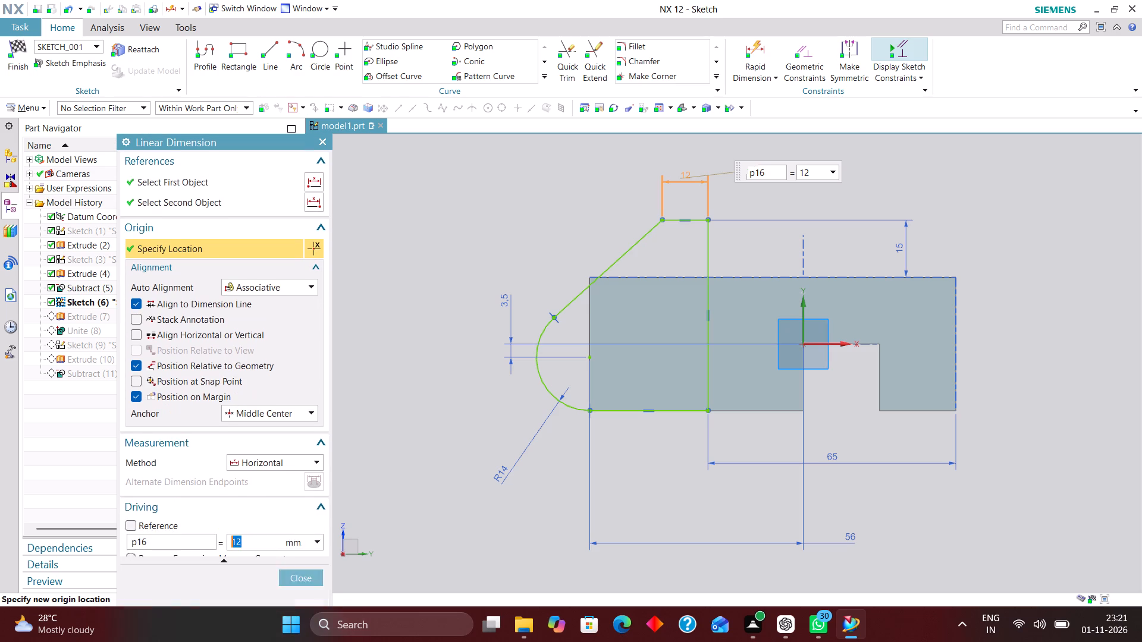
left_click_drag(228, 139, 214, 37)
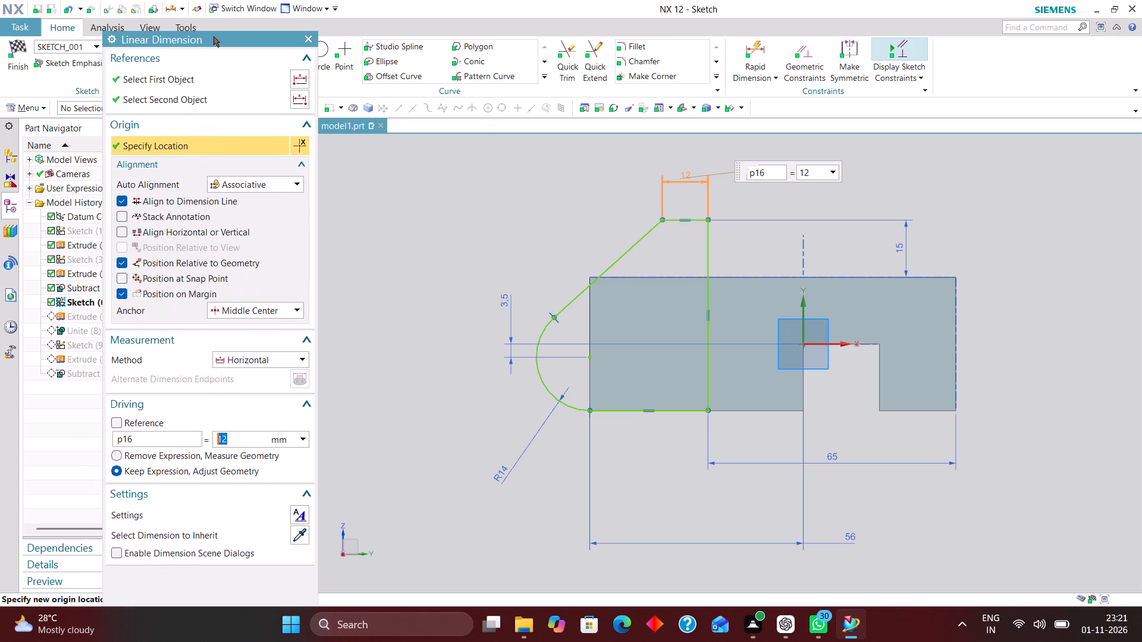
left_click_drag(214, 37, 250, 40)
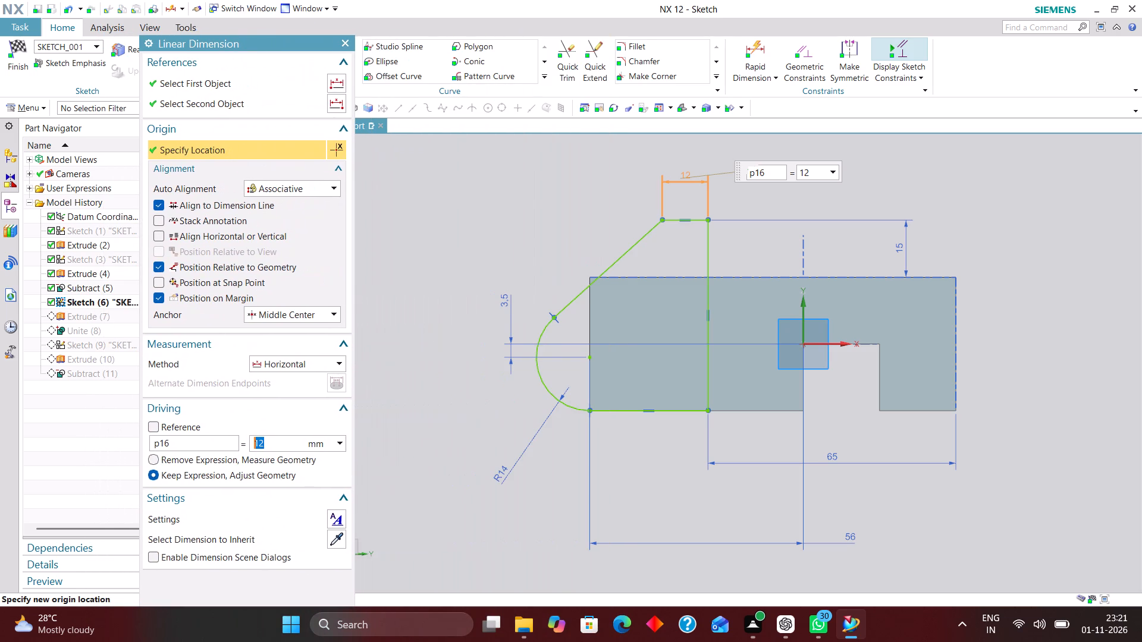
left_click_drag(304, 32, 299, 124)
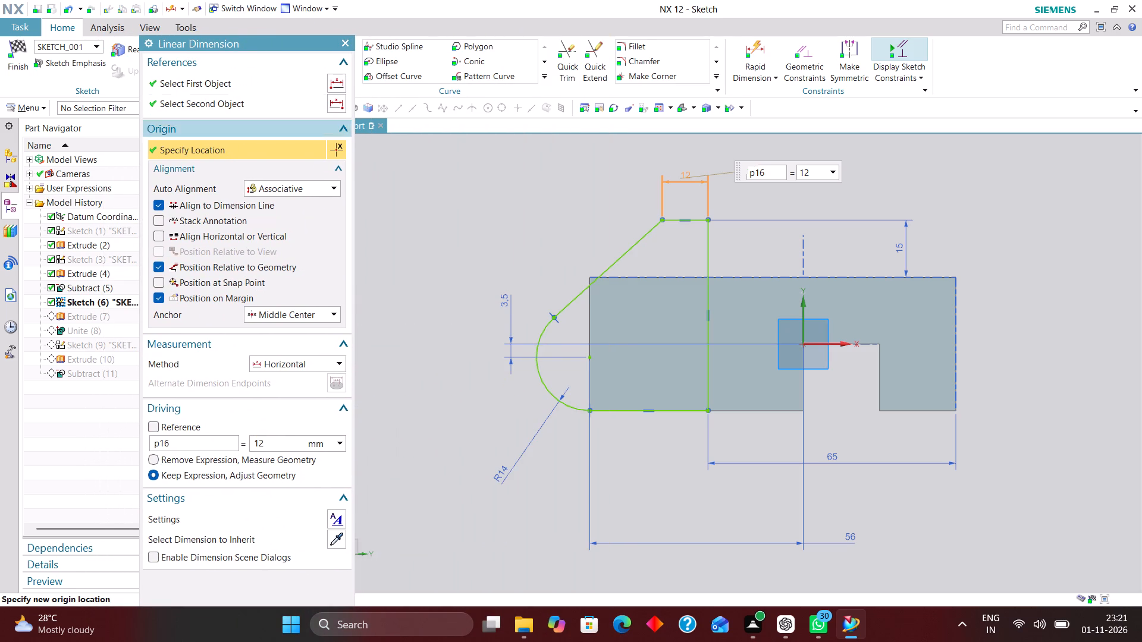
left_click(345, 48)
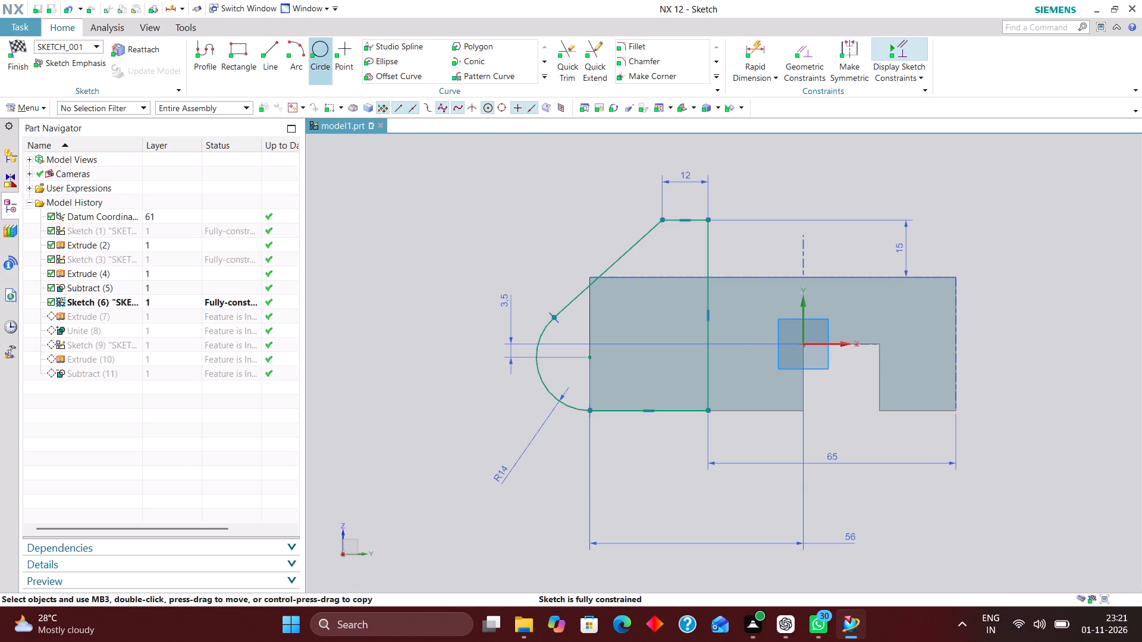
left_click(15, 39)
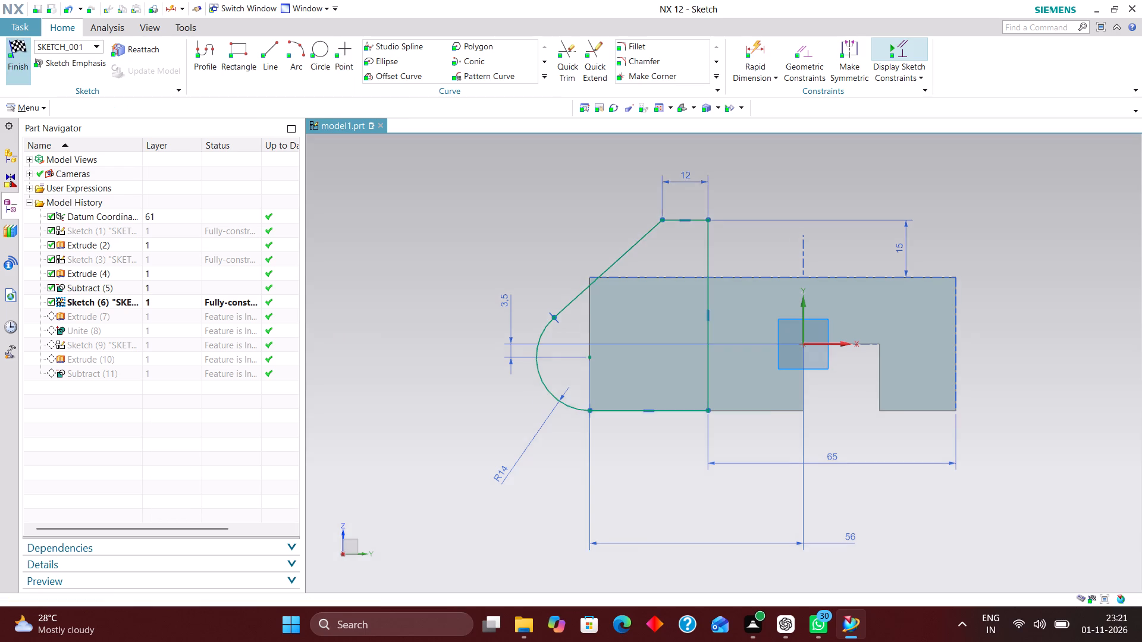
Create a new sketch in the task environment on the XZ plane of the datum coordinate system.
middle_click_drag(928, 534, 922, 531)
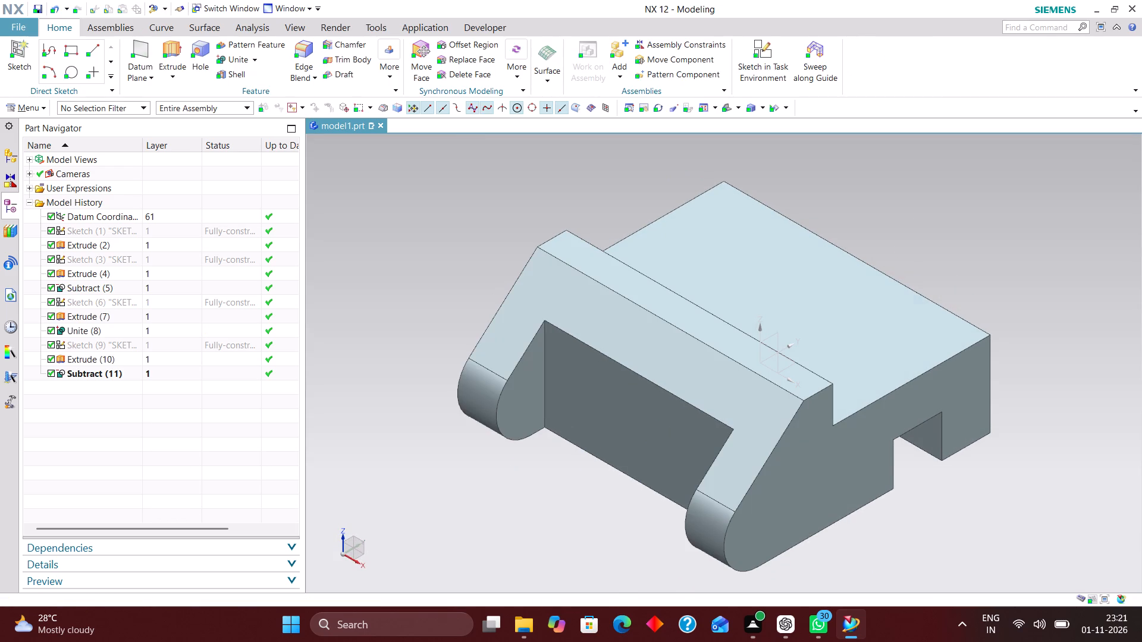
middle_click_drag(922, 531, 907, 525)
middle_click_drag(907, 525, 917, 525)
middle_click(917, 524)
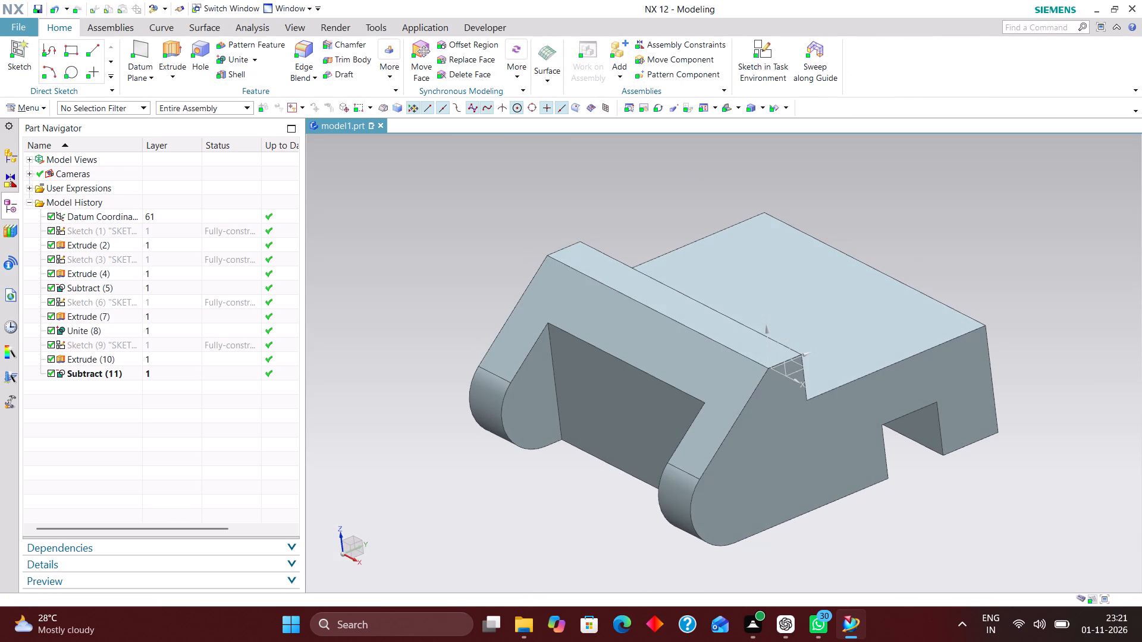
middle_click(880, 458)
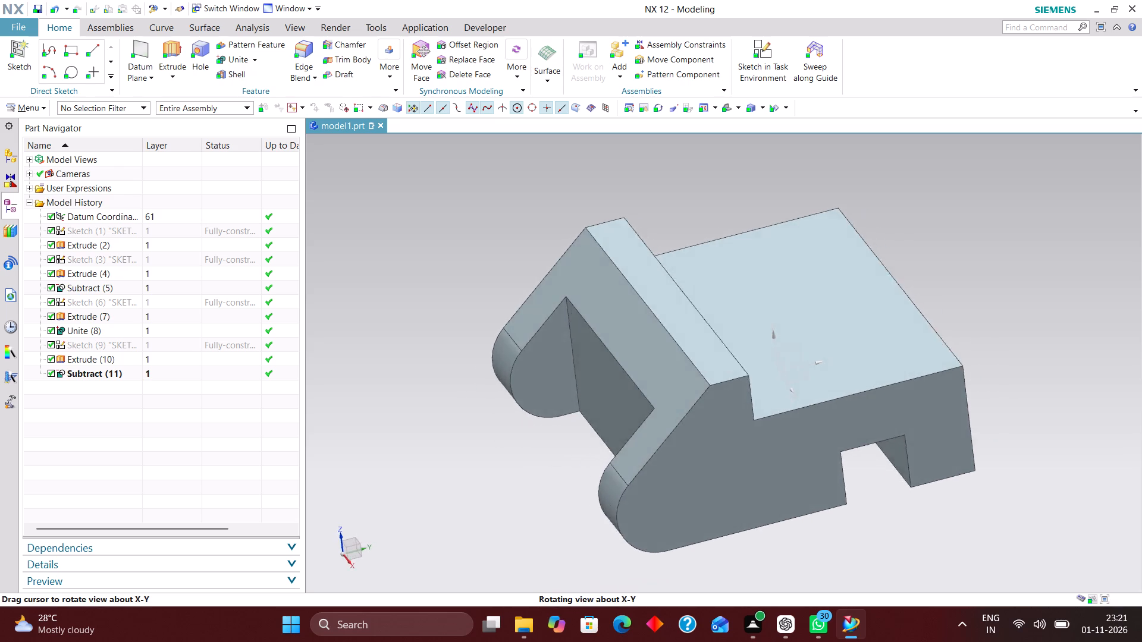
left_click(759, 40)
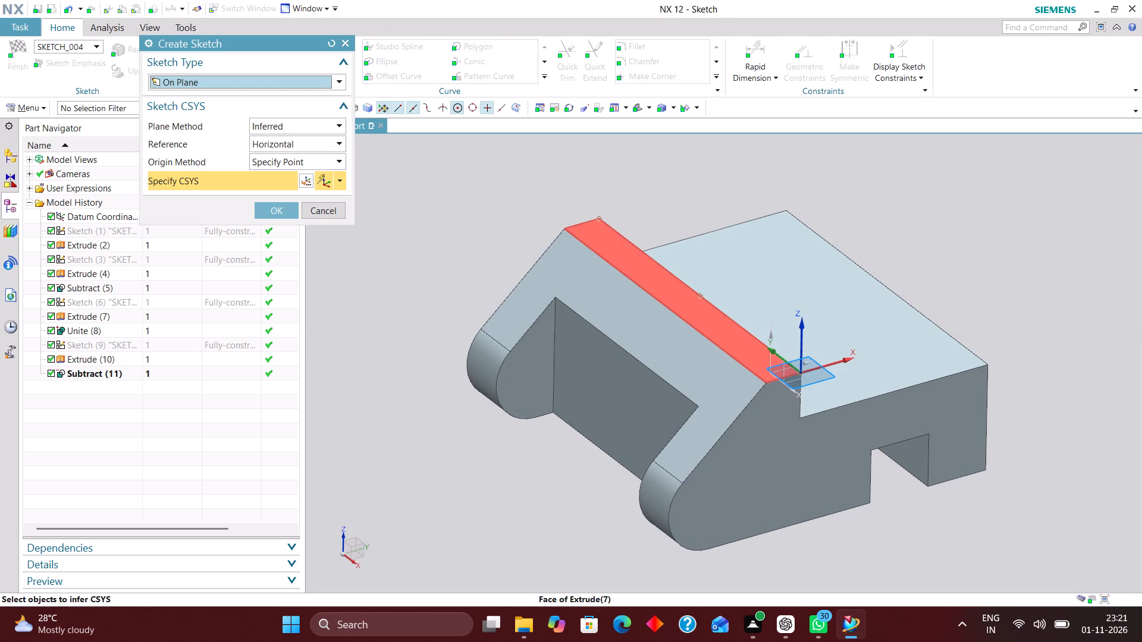
scroll(778, 361, "up", 8)
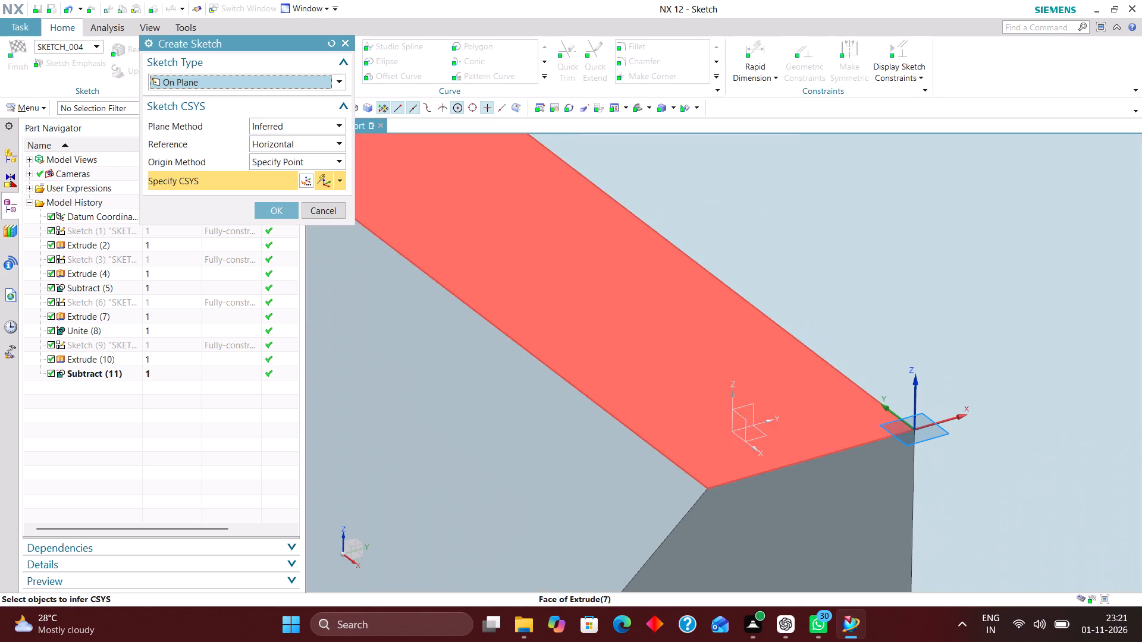
left_click(744, 427)
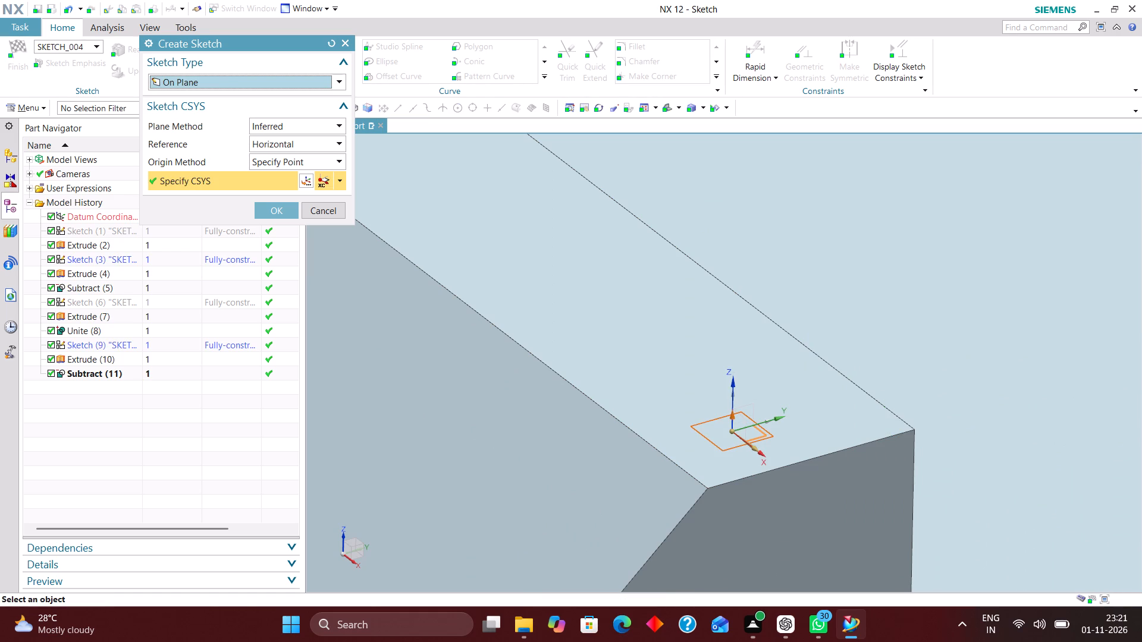
left_click(334, 42)
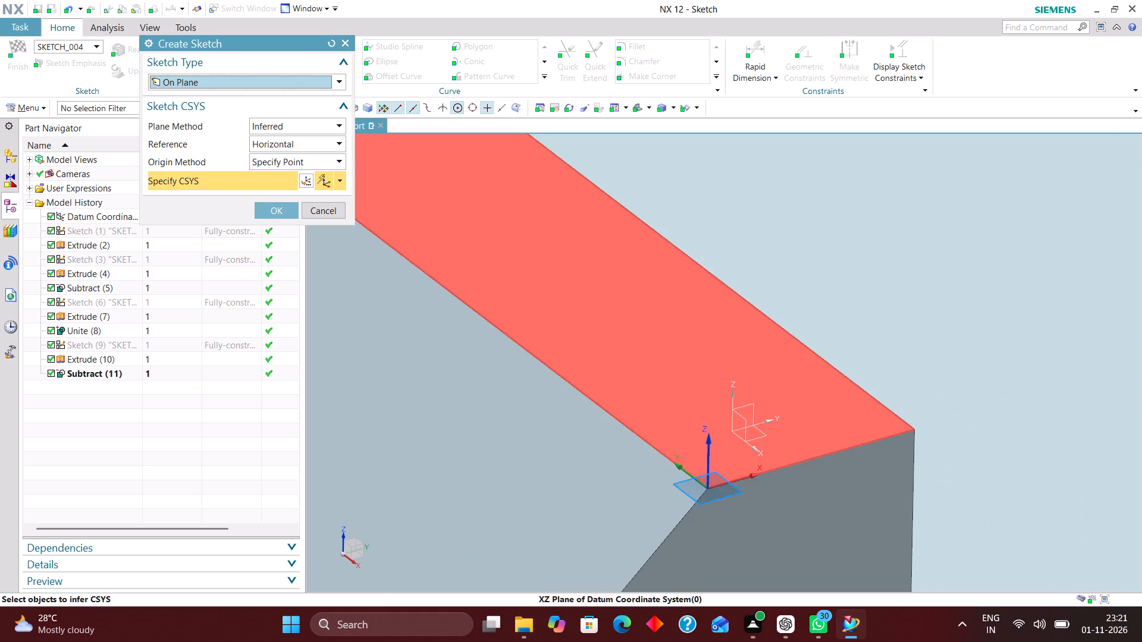
left_click(743, 421)
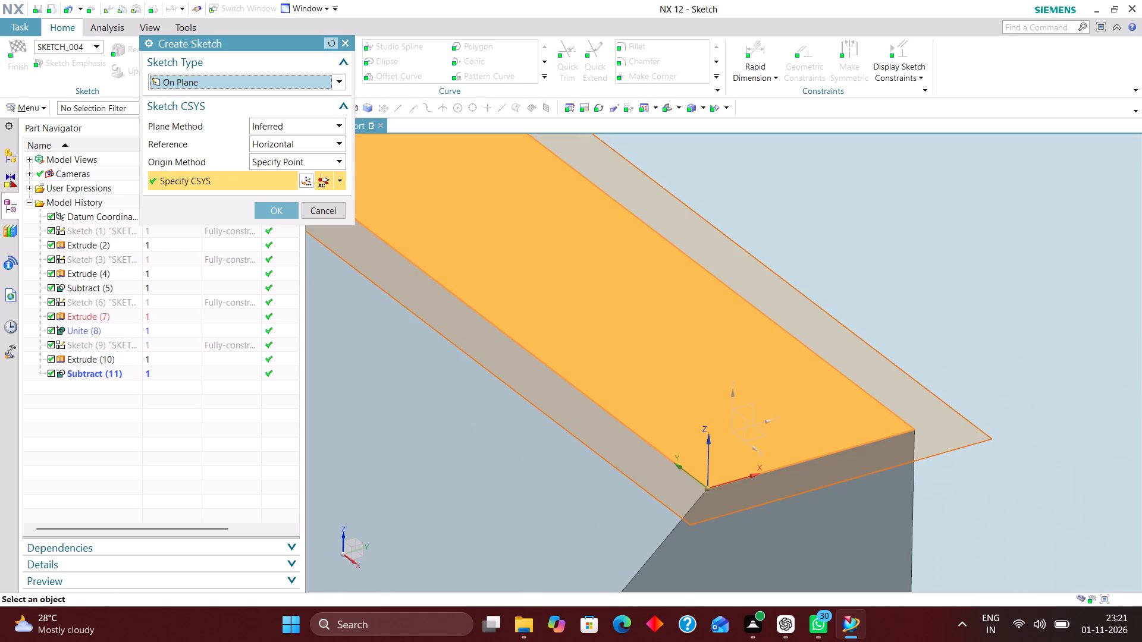
left_click(327, 41)
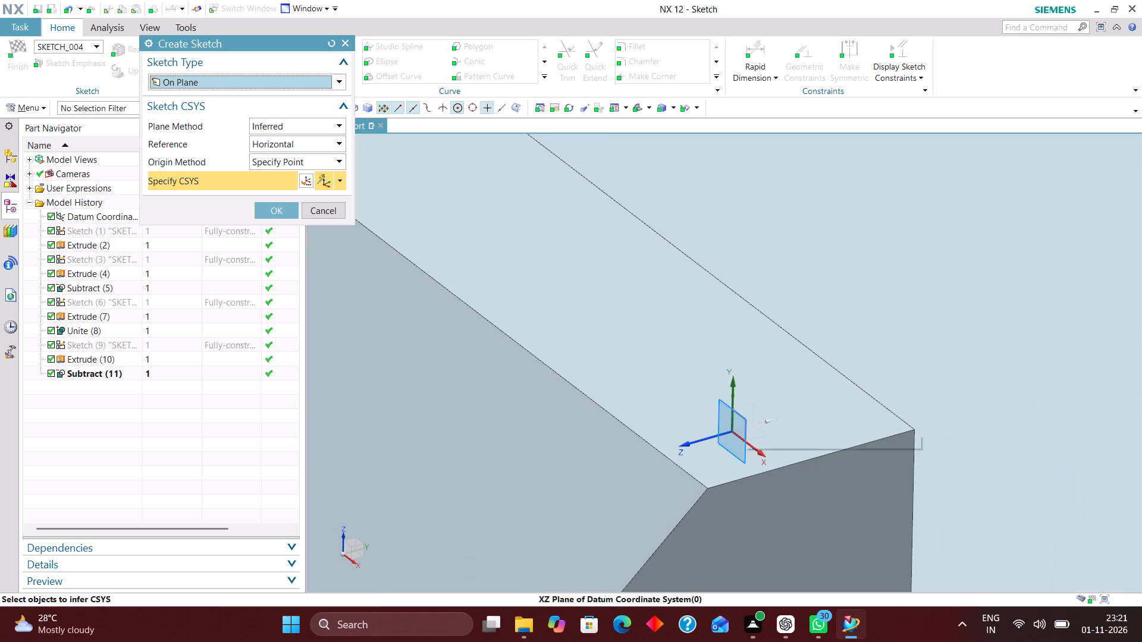
left_click(743, 418)
left_click(277, 199)
left_click(278, 209)
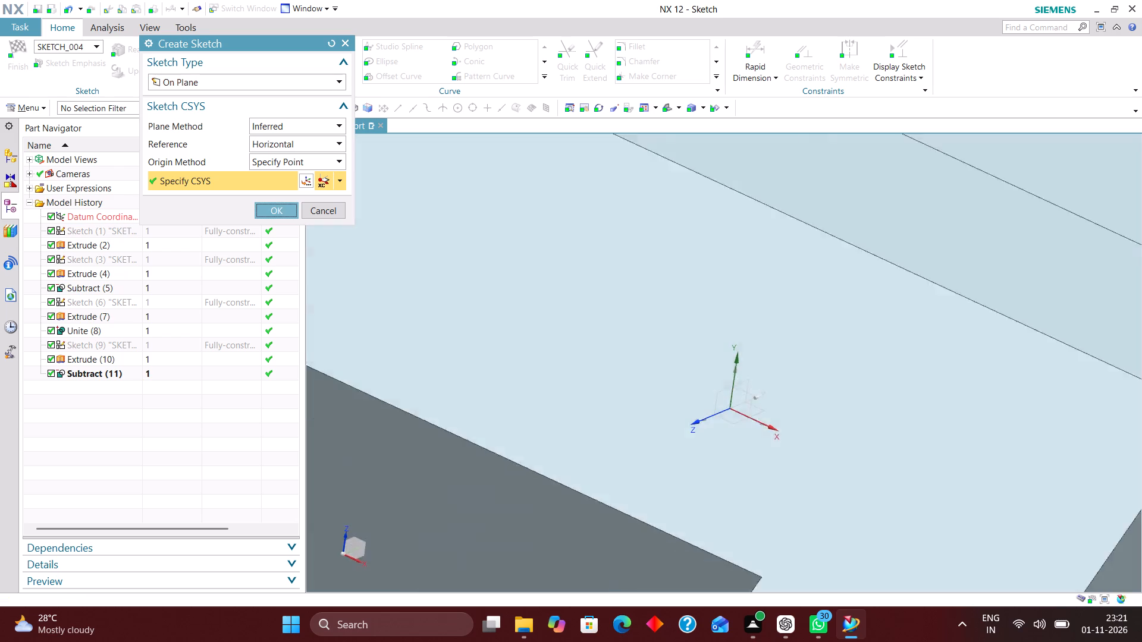
Sketch a horizontal line about 56.5 mm long just above the bracket's top edge.
scroll(669, 320, "down", 14)
scroll(673, 270, "up", 4)
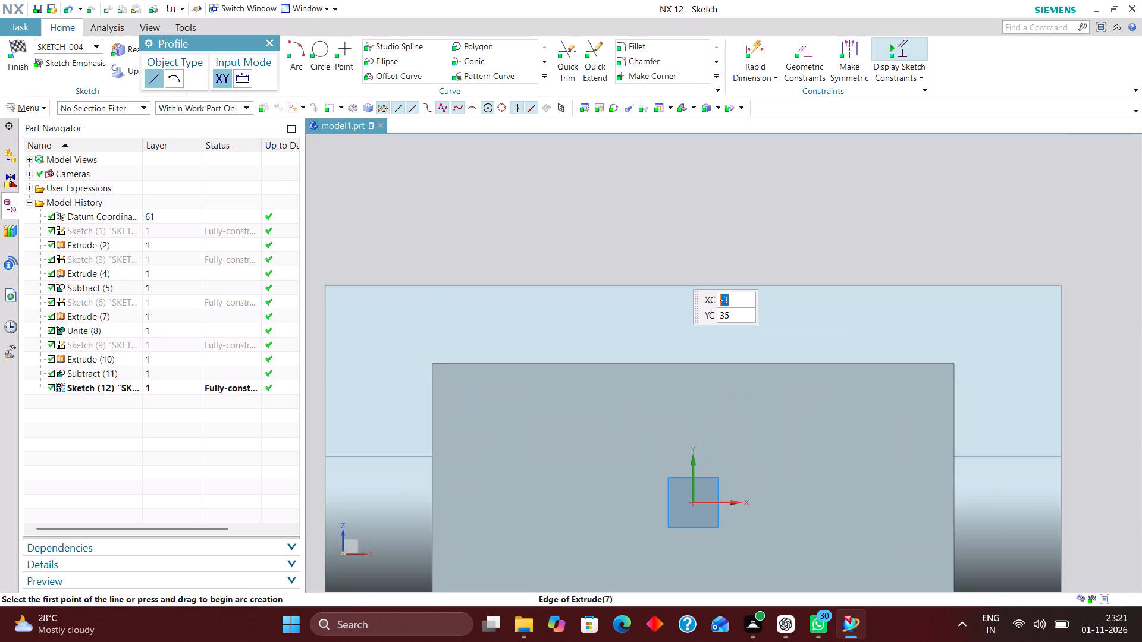
scroll(663, 305, "down", 1)
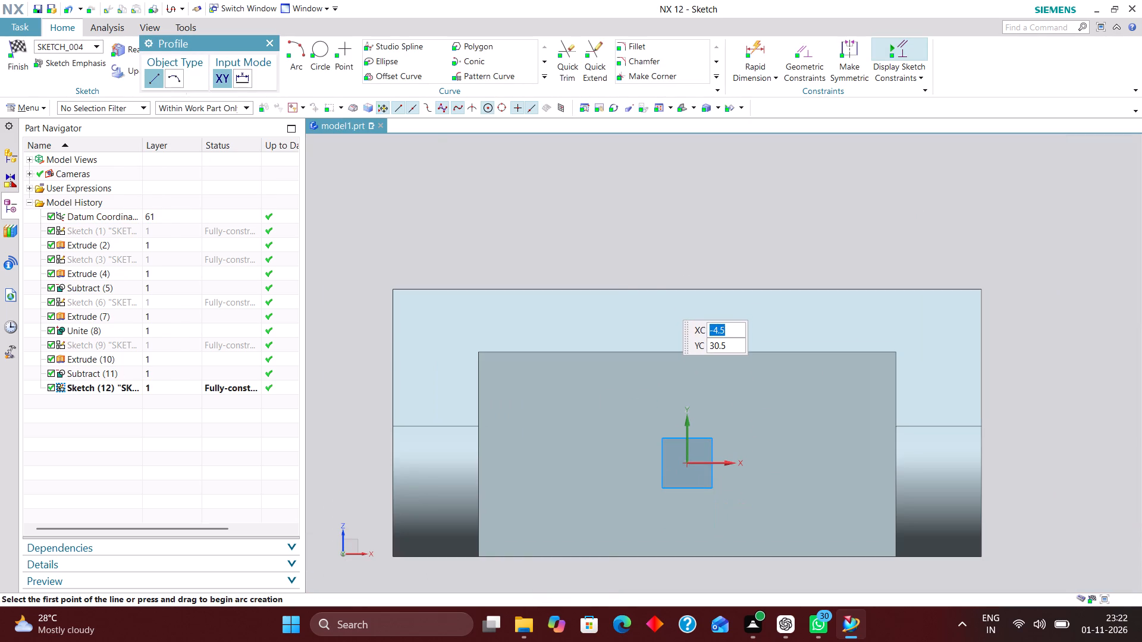
left_click_drag(252, 40, 246, 121)
left_click(262, 51)
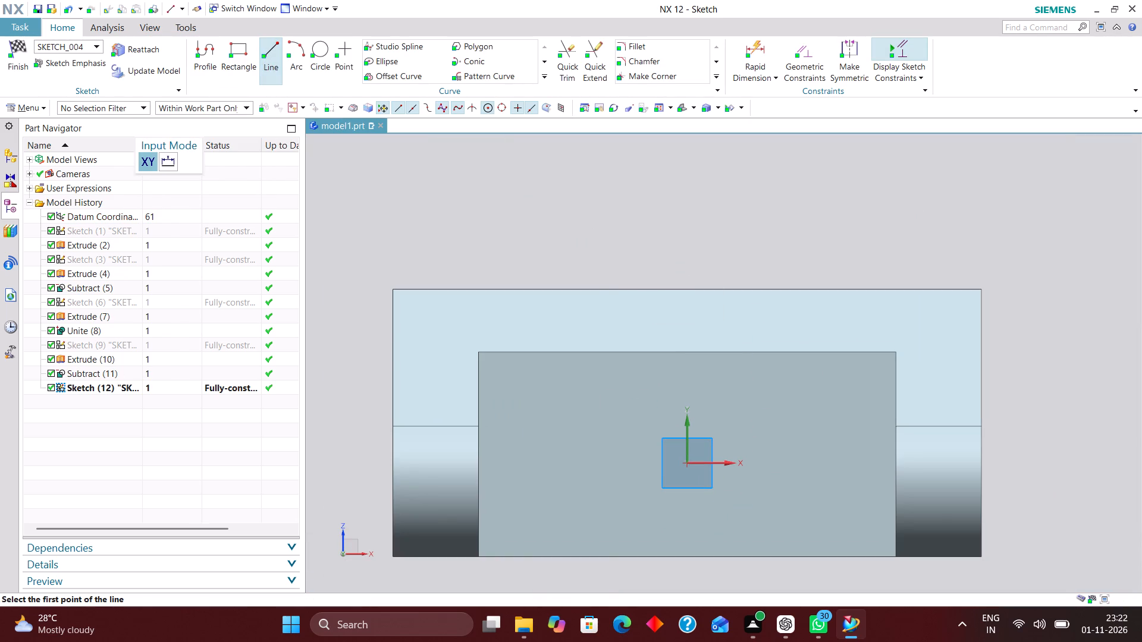
left_click(525, 256)
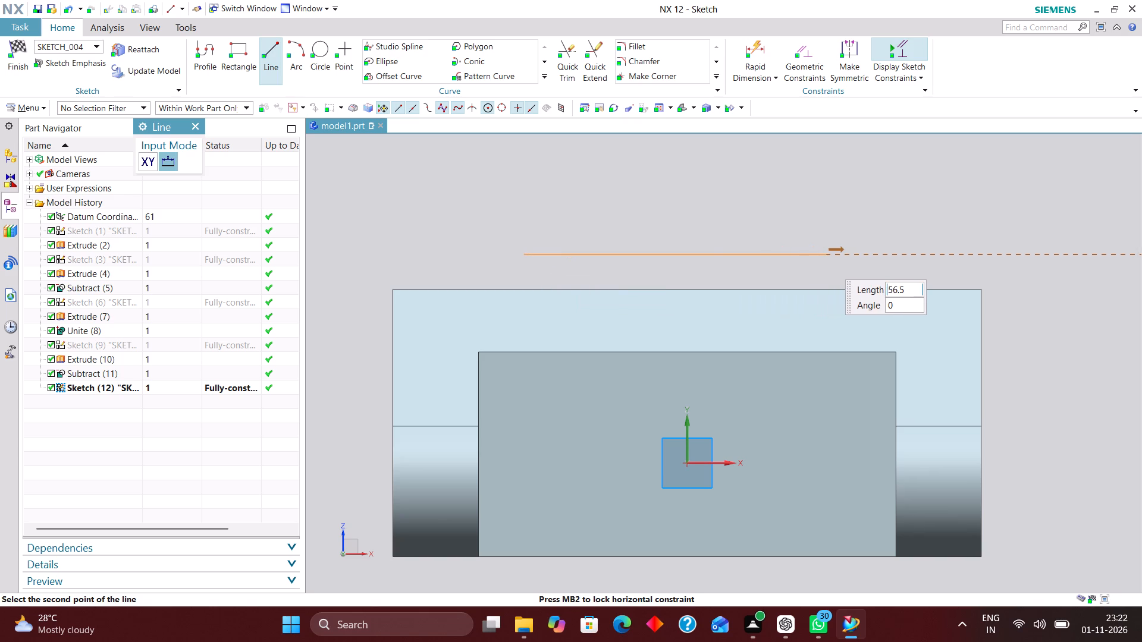
left_click(826, 260)
Sketch a circle about 34 mm in diameter above the horizontal line, roughly centred over the bracket.
scroll(725, 416, "down", 3)
scroll(713, 199, "up", 2)
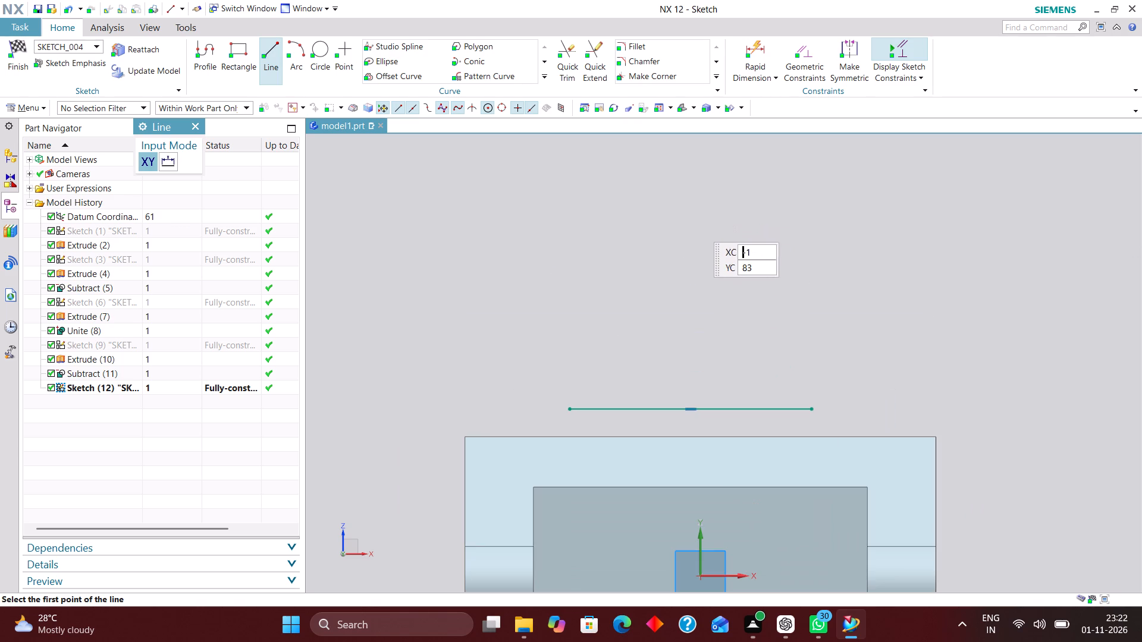
left_click(694, 226)
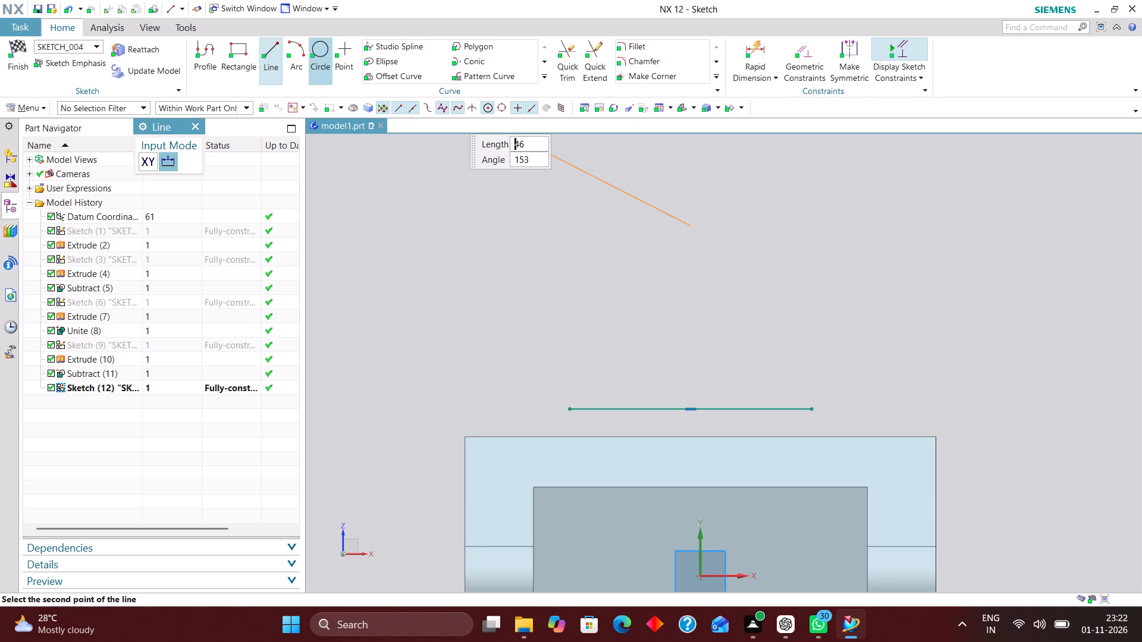
left_click(315, 53)
left_click(689, 210)
left_click(745, 256)
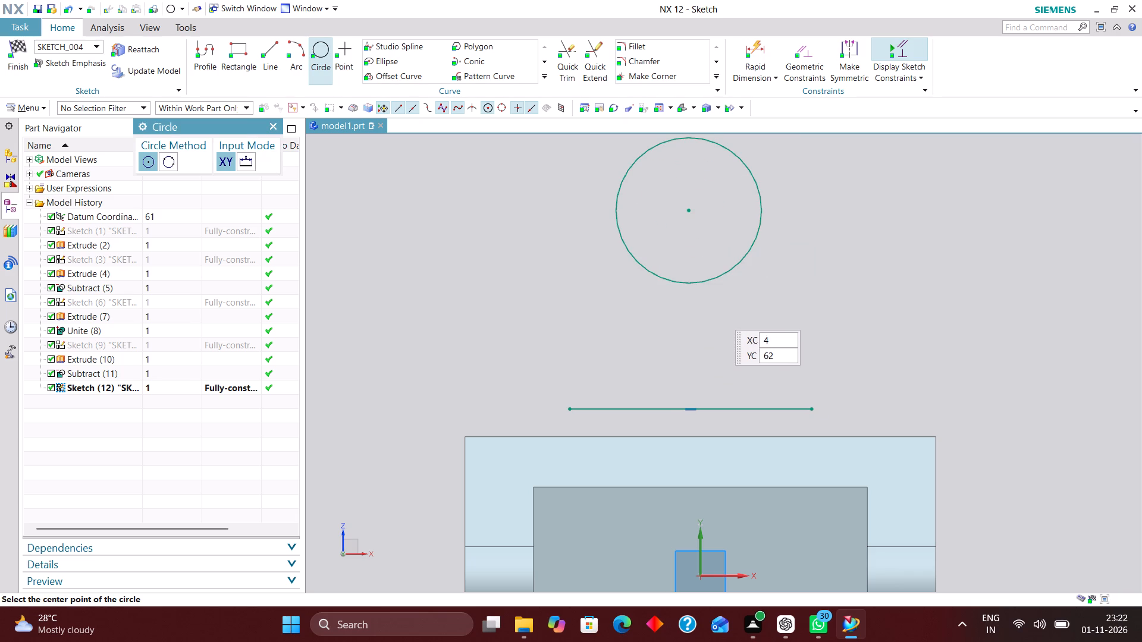
Add a diametral dimension to the circle and set it to 45 mm.
left_click(758, 43)
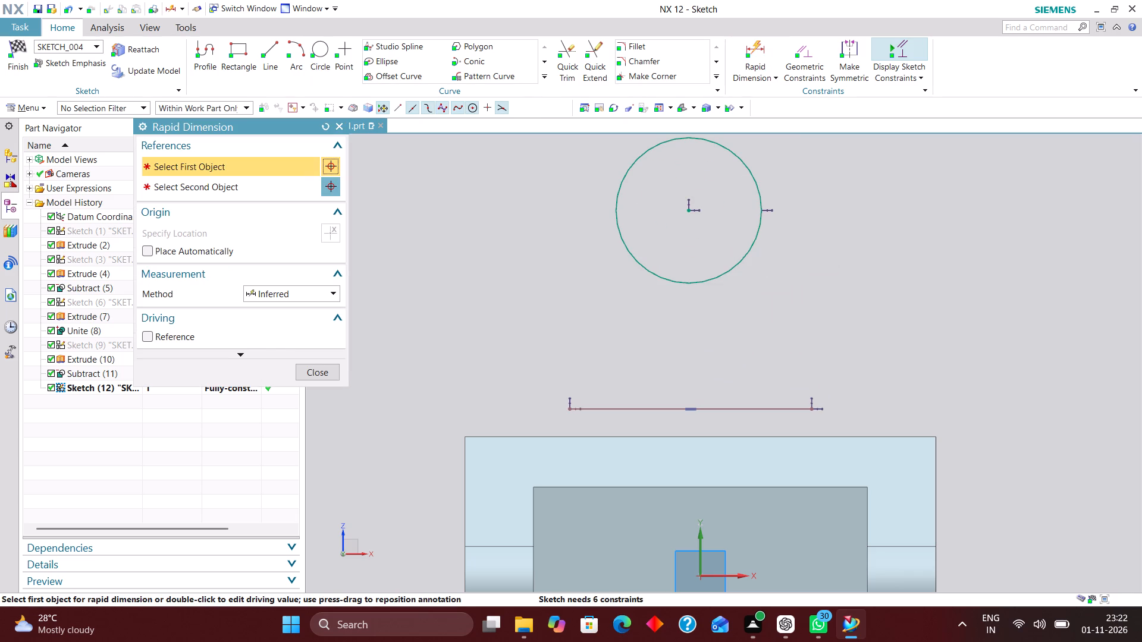
left_click(302, 295)
left_click(304, 408)
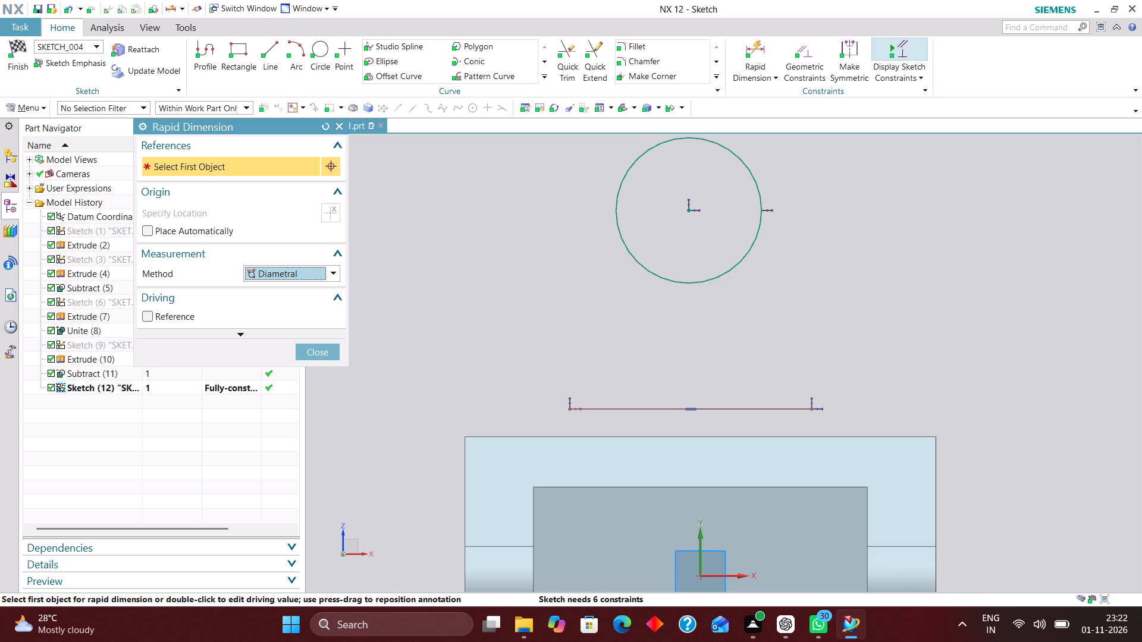
left_click(748, 248)
left_click(804, 263)
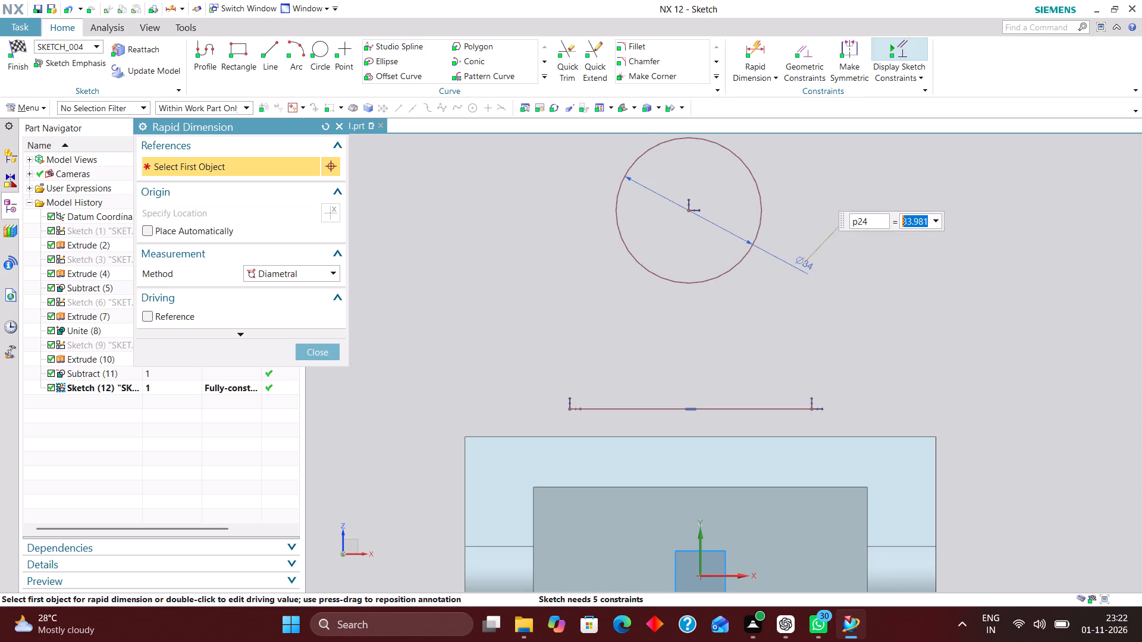
type("45")
key("Return")
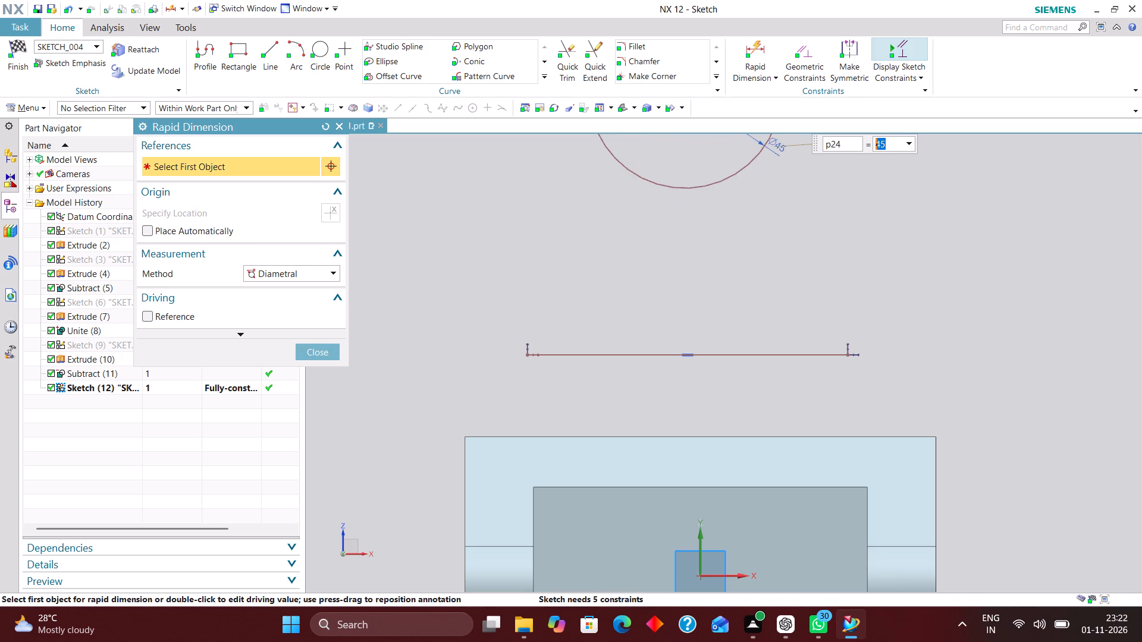
Constrain the circle's centre and the horizontal line's midpoint onto the sketch's Y axis.
scroll(740, 328, "down", 3)
left_click(814, 58)
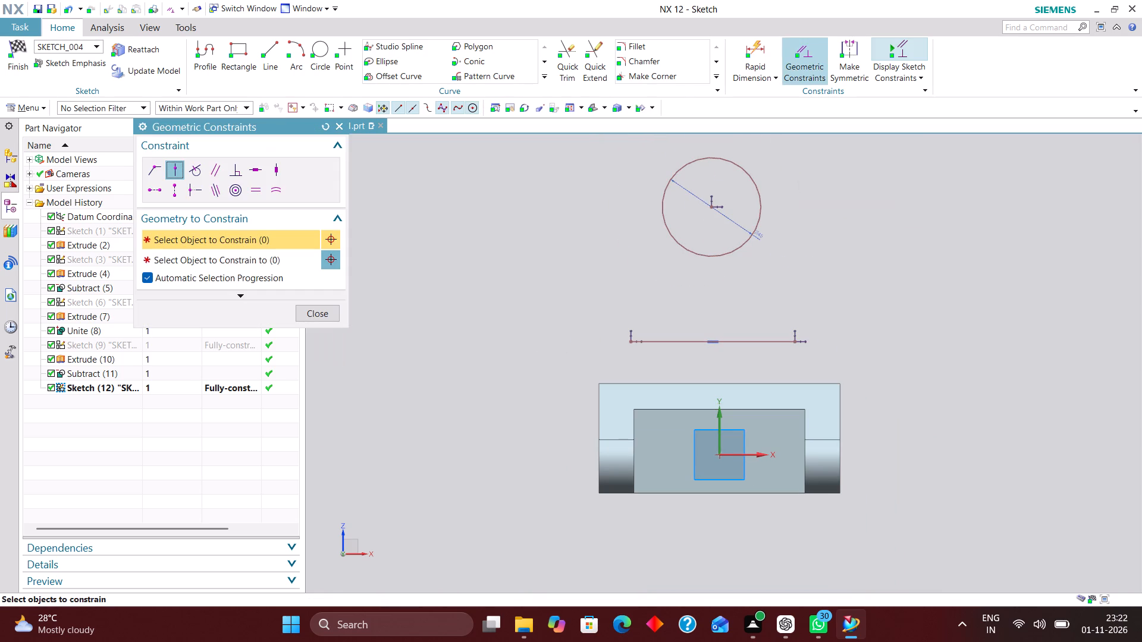
left_click(712, 203)
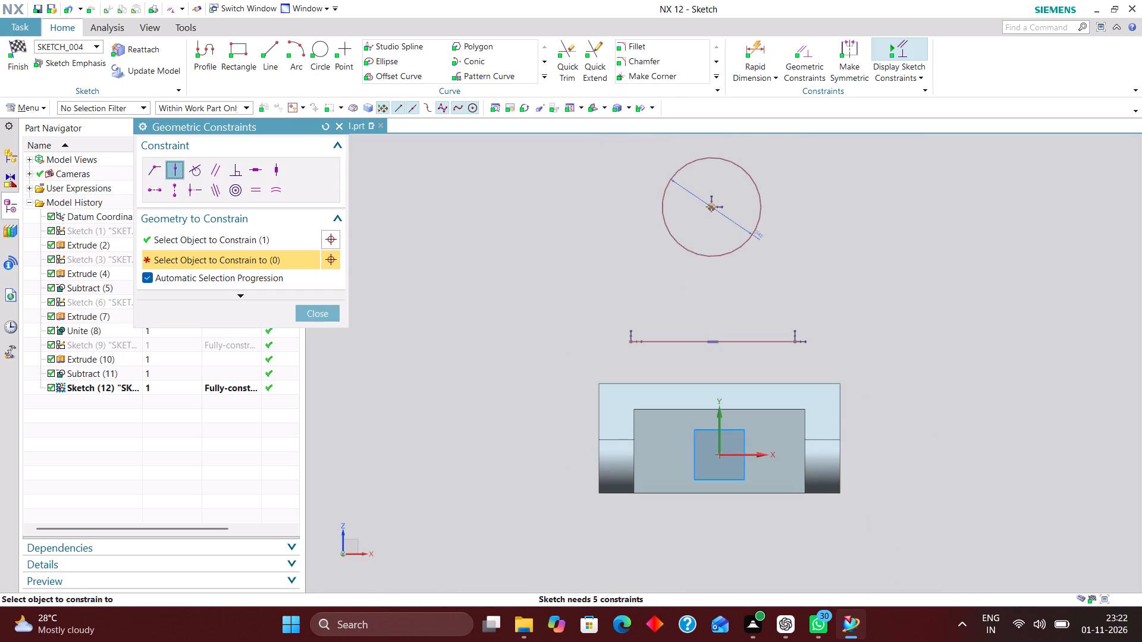
left_click(719, 430)
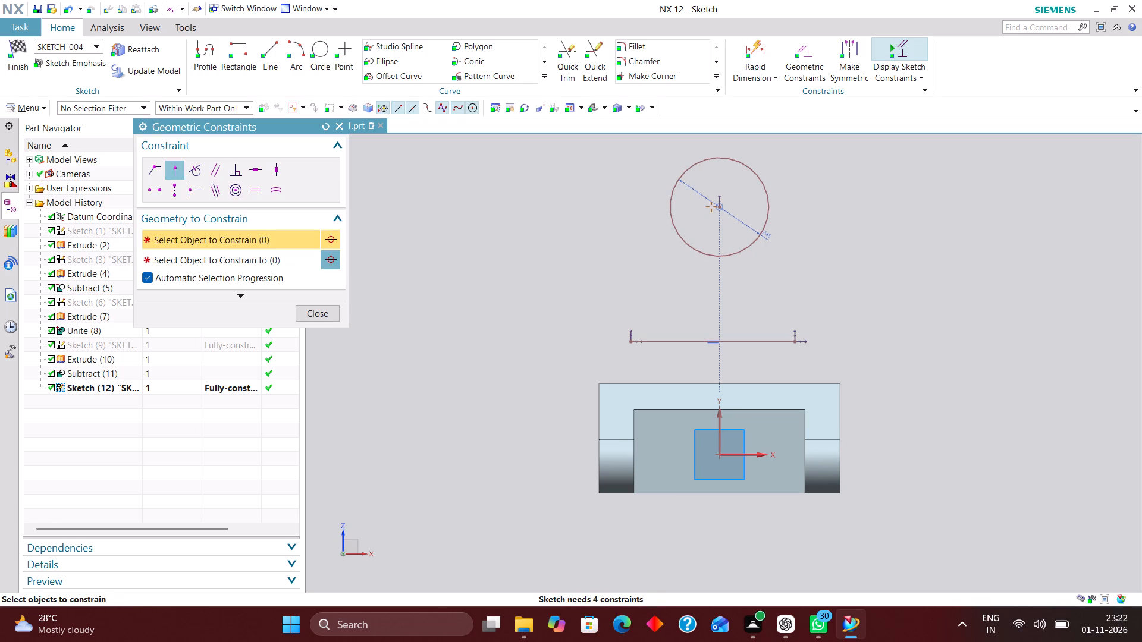
left_click(712, 340)
left_click(720, 418)
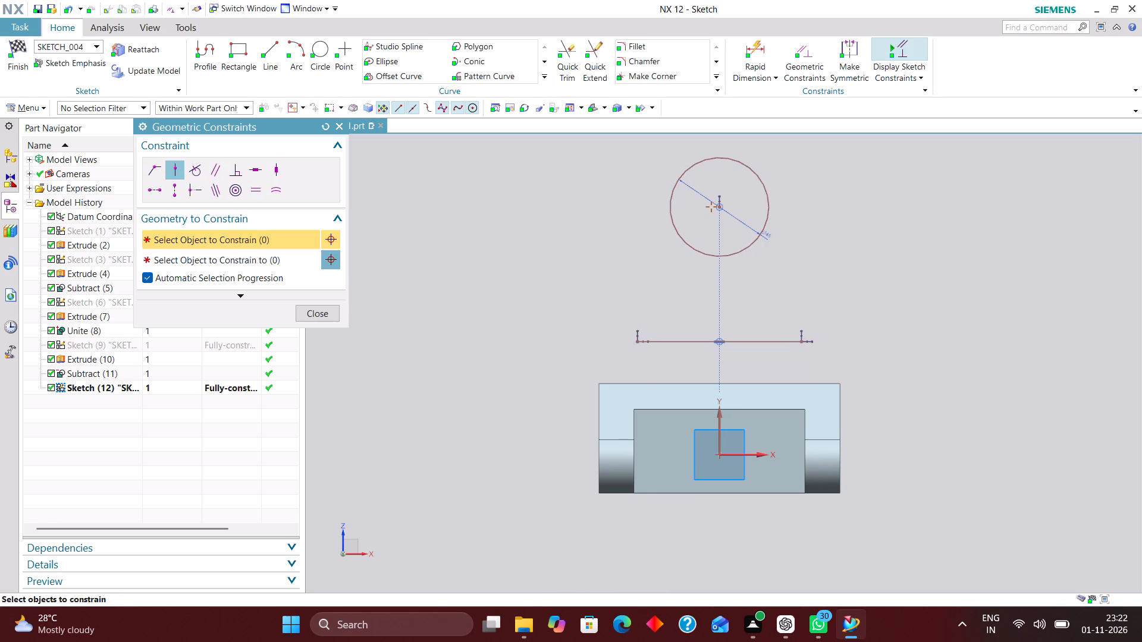
scroll(715, 233, "down", 2)
scroll(718, 188, "up", 4)
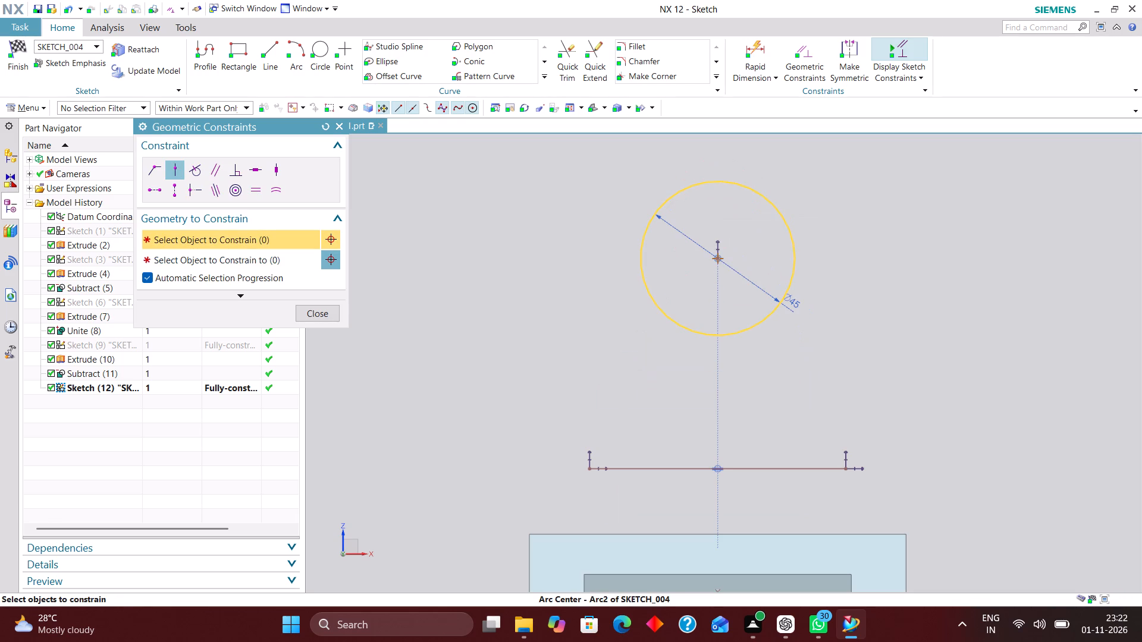
scroll(682, 185, "down", 4)
scroll(707, 291, "up", 2)
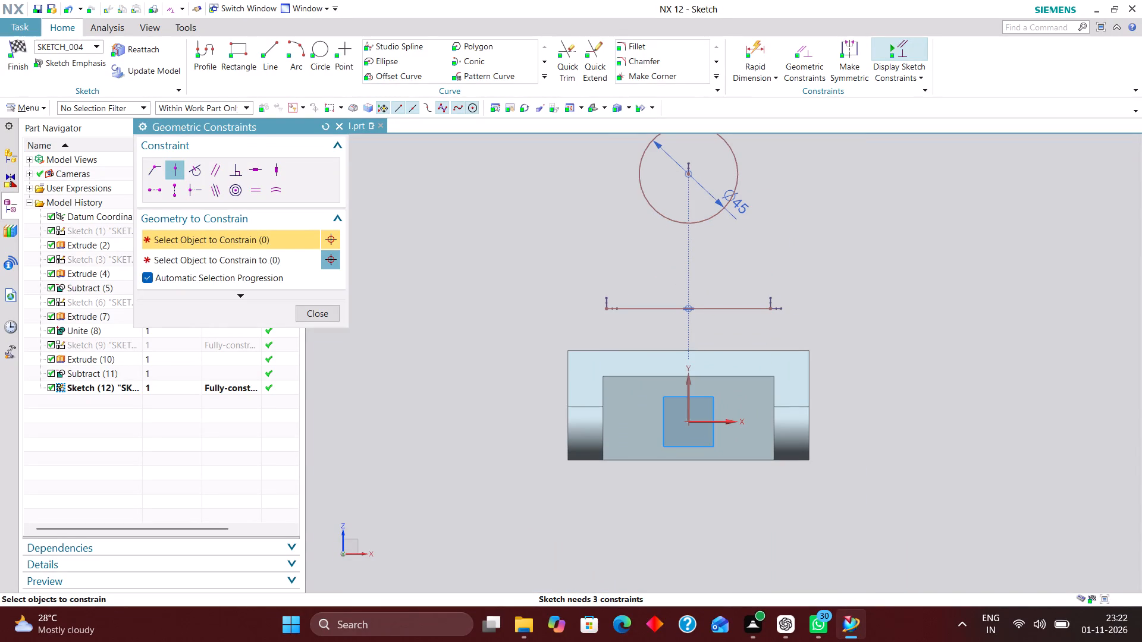
left_click(689, 463)
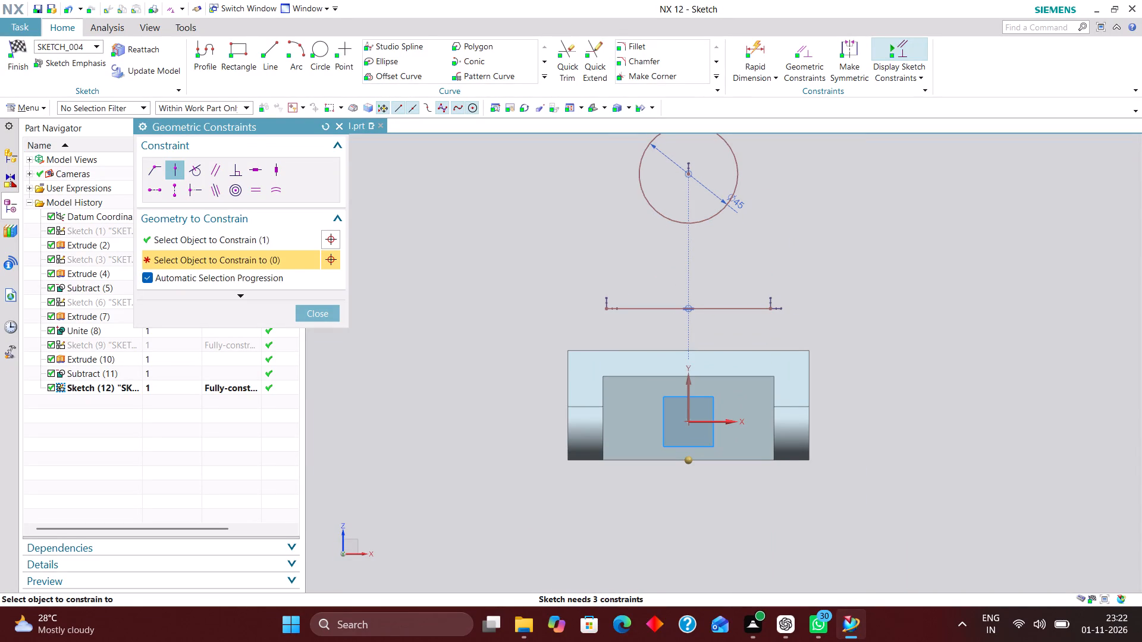
left_click(338, 127)
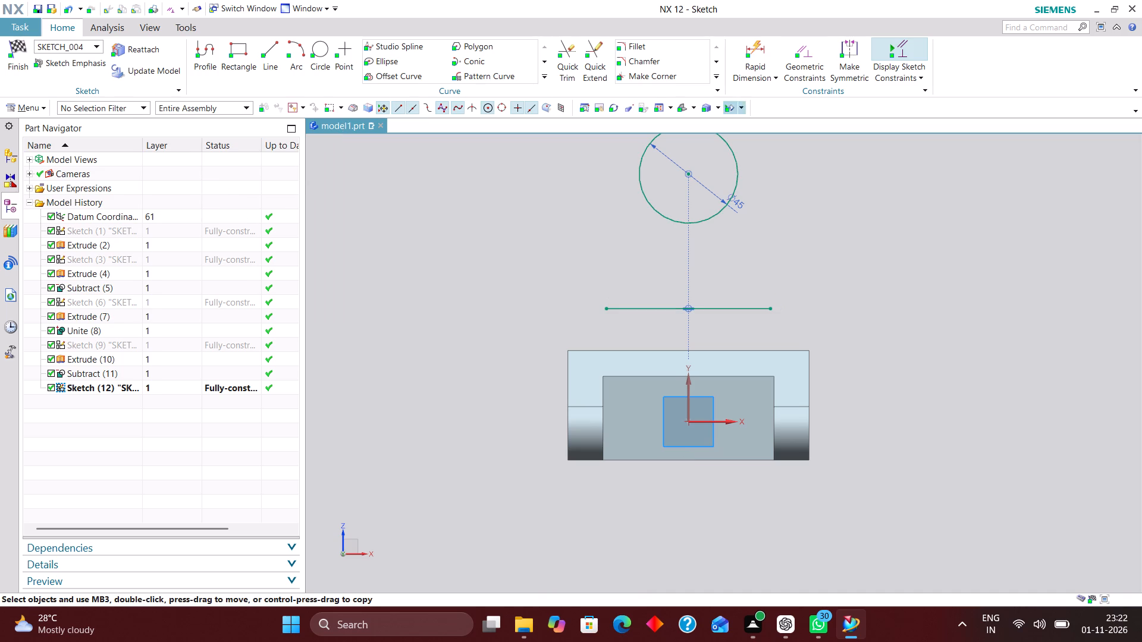
Dimension the circle centre's vertical distance from the bracket's bottom edge with an inferred Rapid Dimension and set it to 83 mm.
left_click(760, 49)
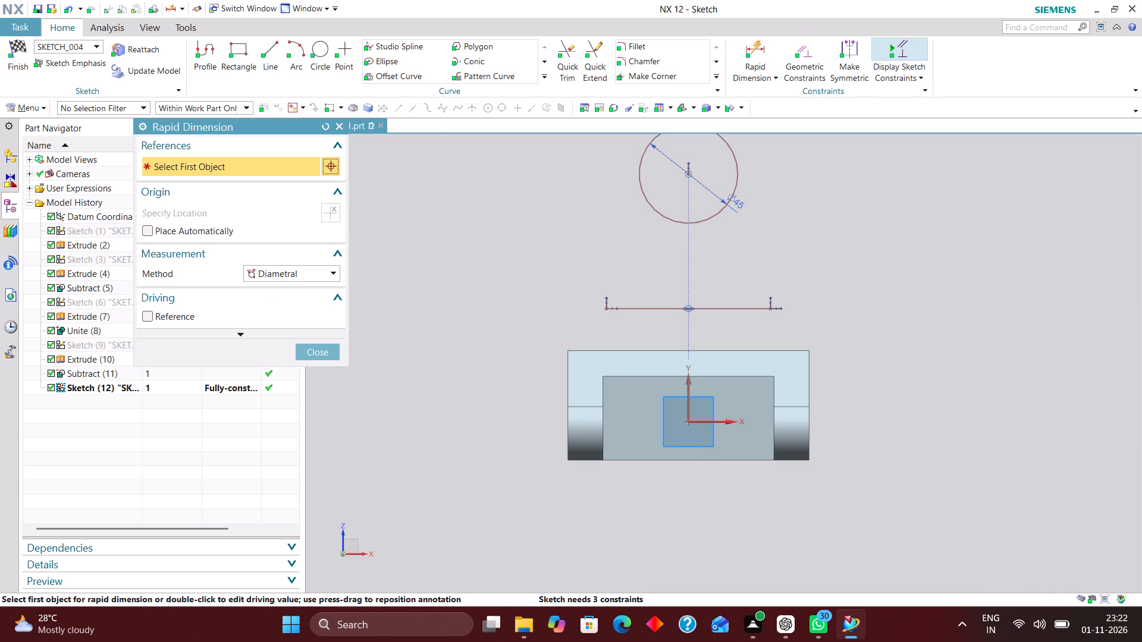
left_click(324, 269)
left_click(313, 291)
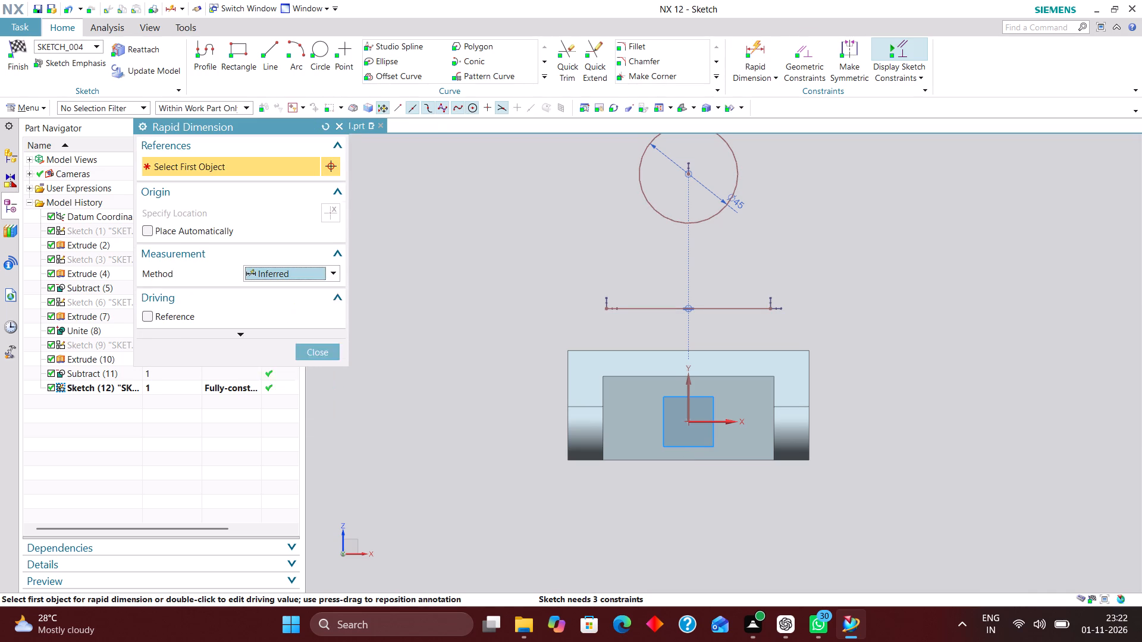
left_click(677, 462)
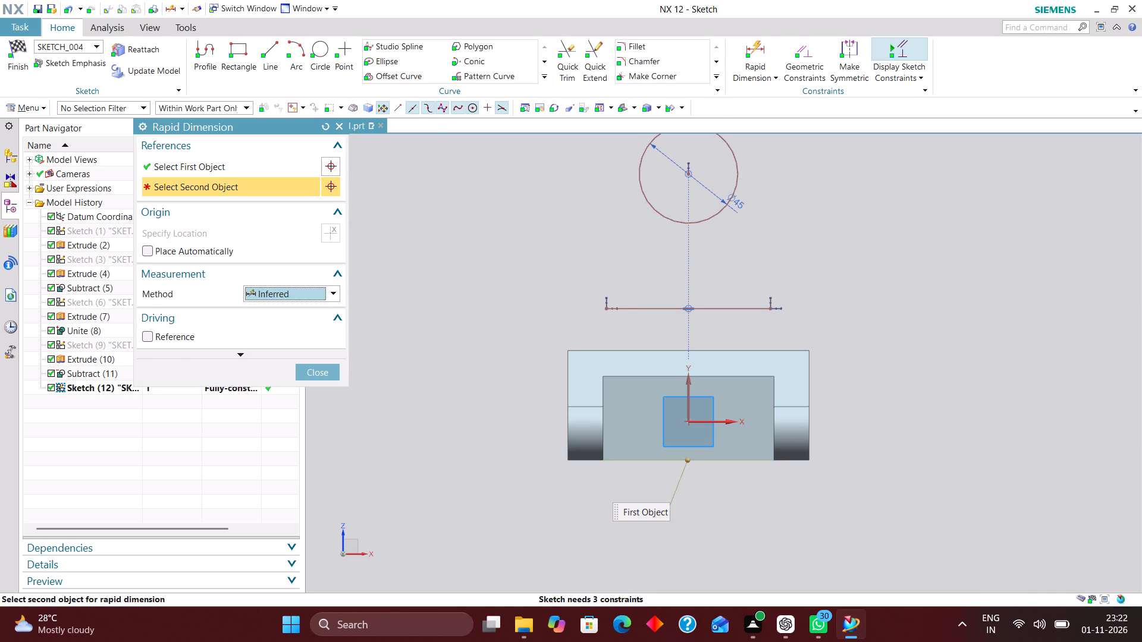
left_click(689, 170)
left_click(909, 297)
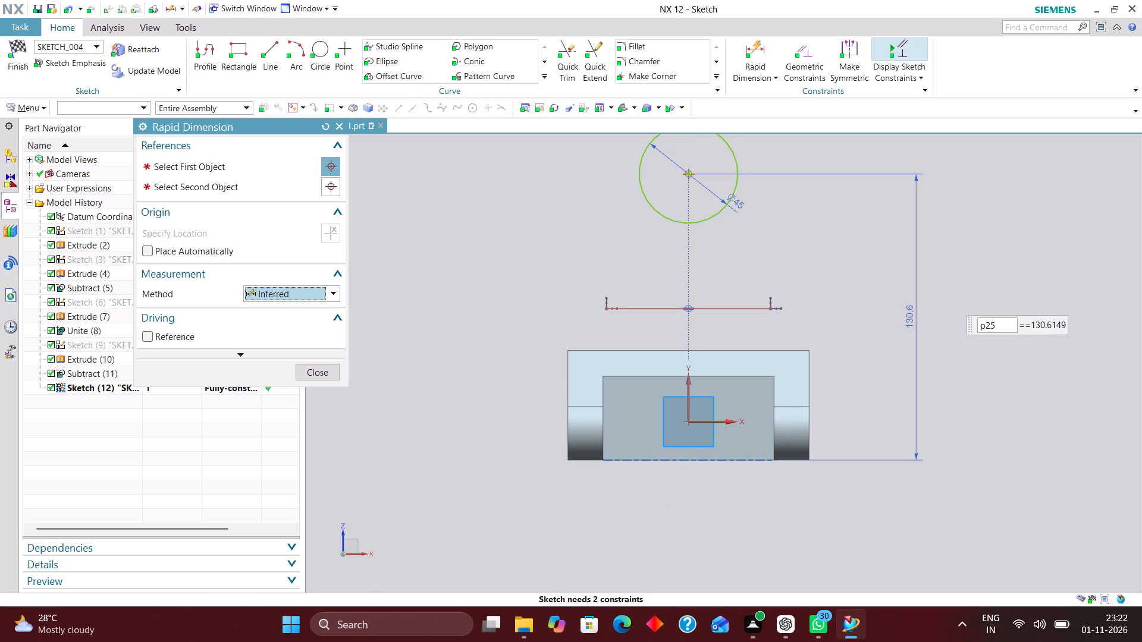
type("85")
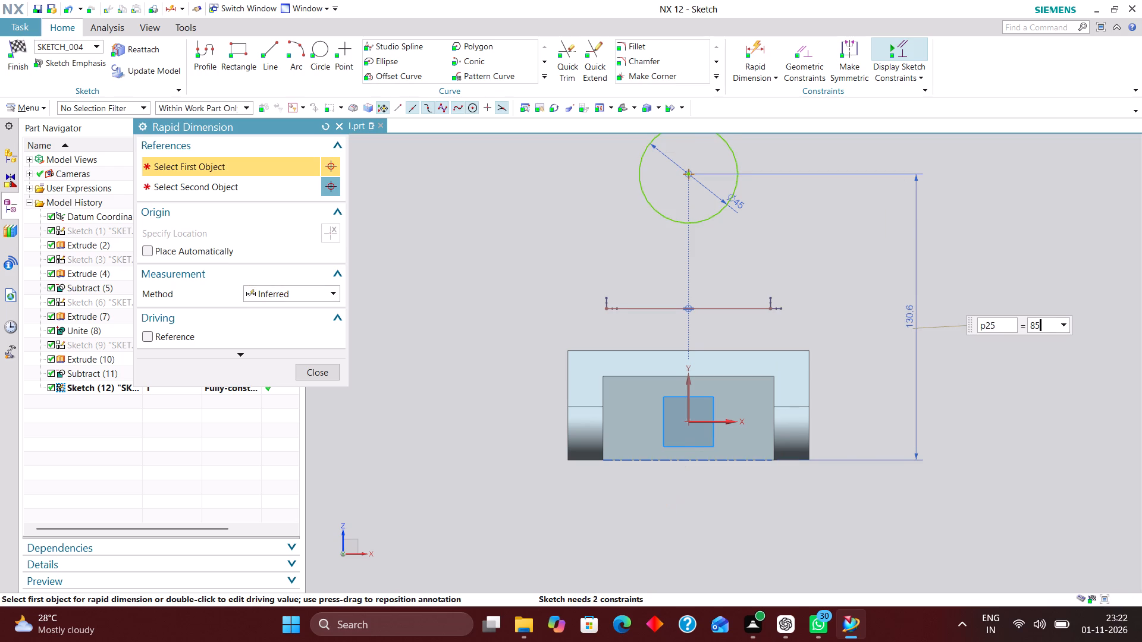
key("BackSpace")
key("3")
key("Return")
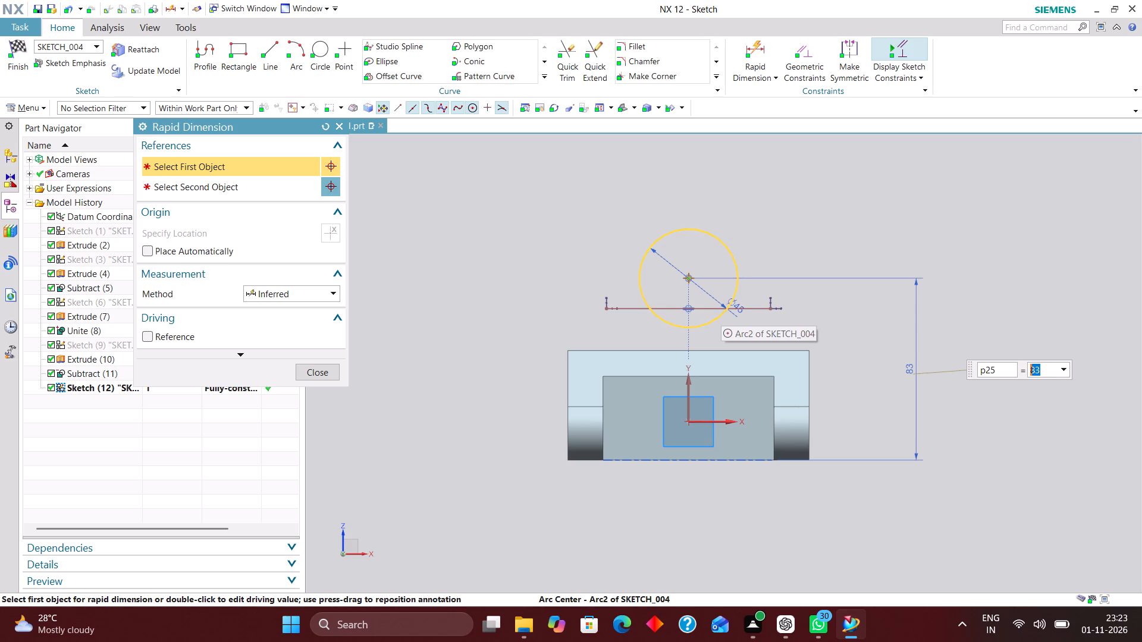
Dimension the horizontal line's height above the bracket's bottom edge and set it to 50 mm.
left_click(720, 463)
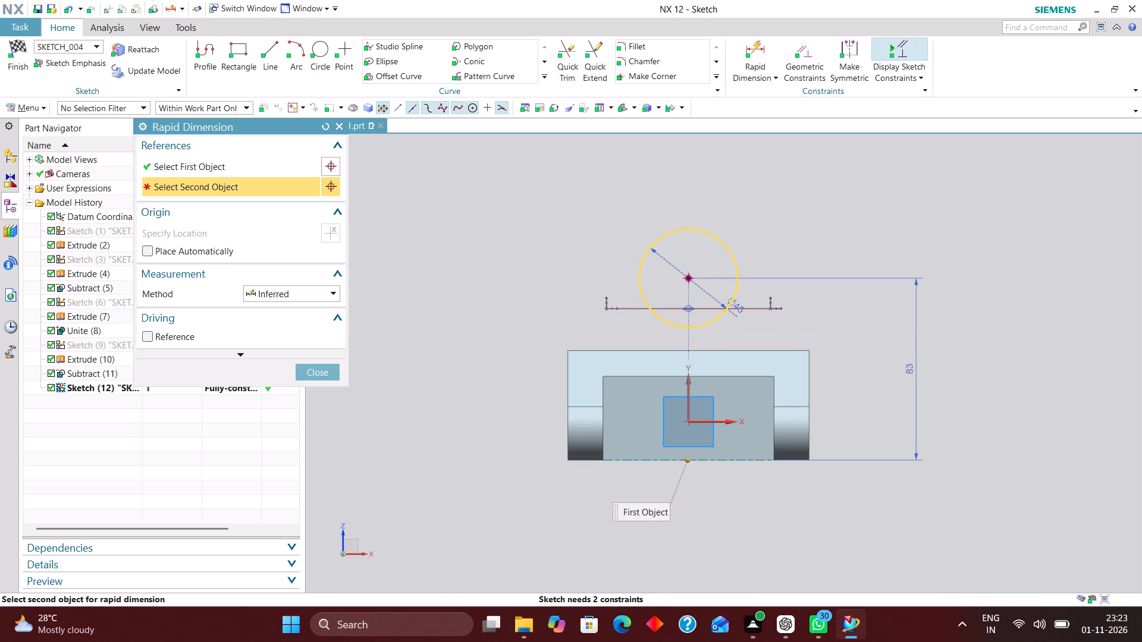
left_click(743, 309)
left_click(970, 380)
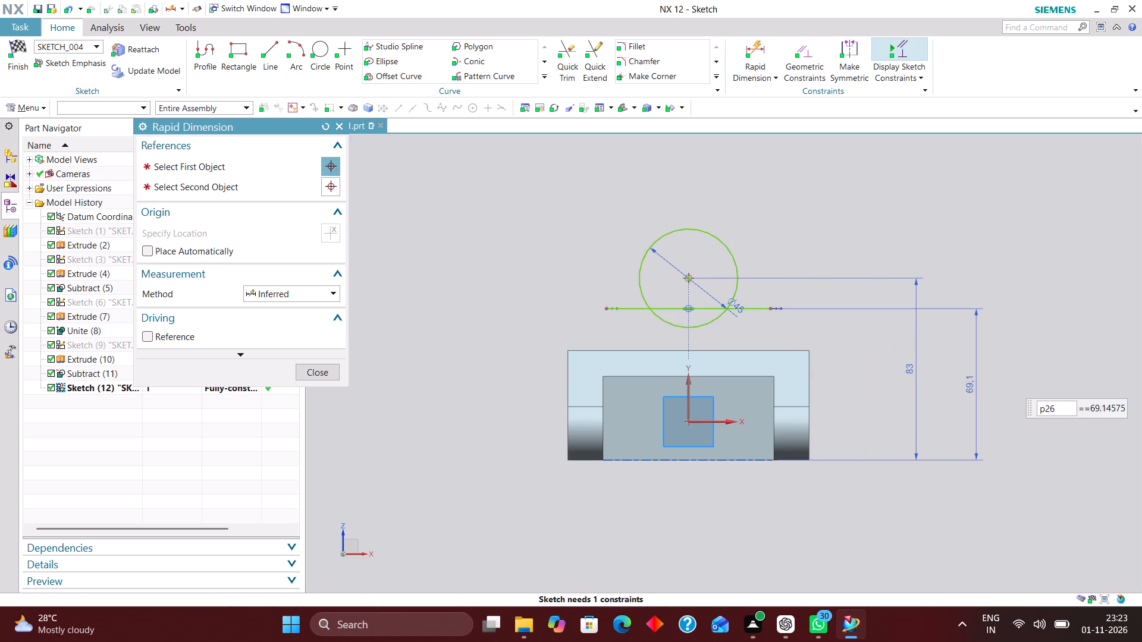
type("50")
key("Return")
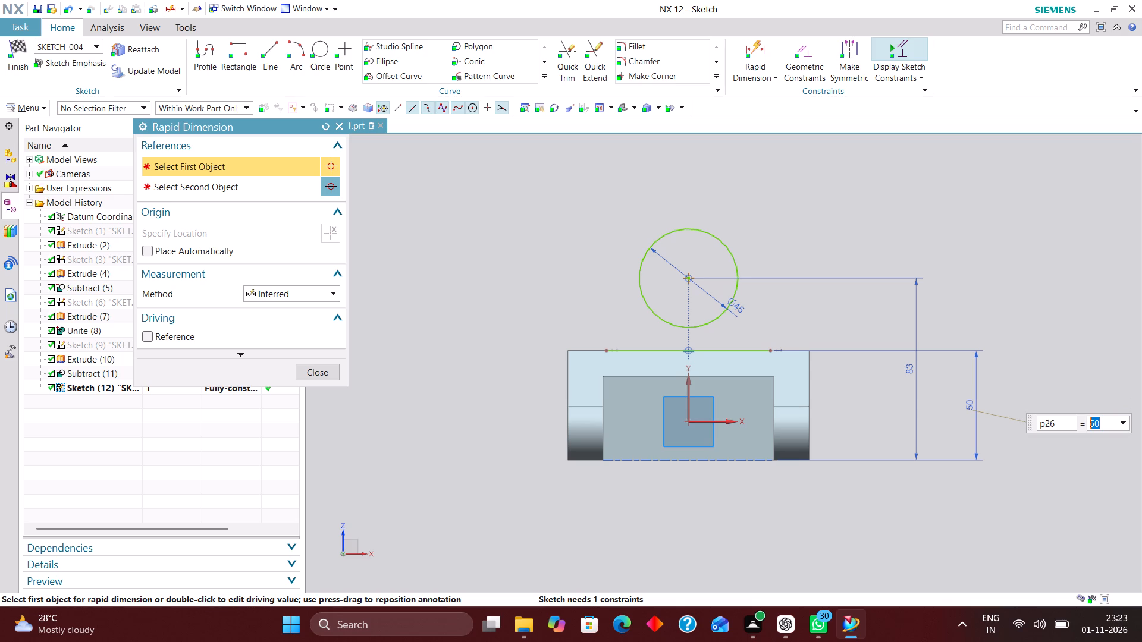
left_click(327, 376)
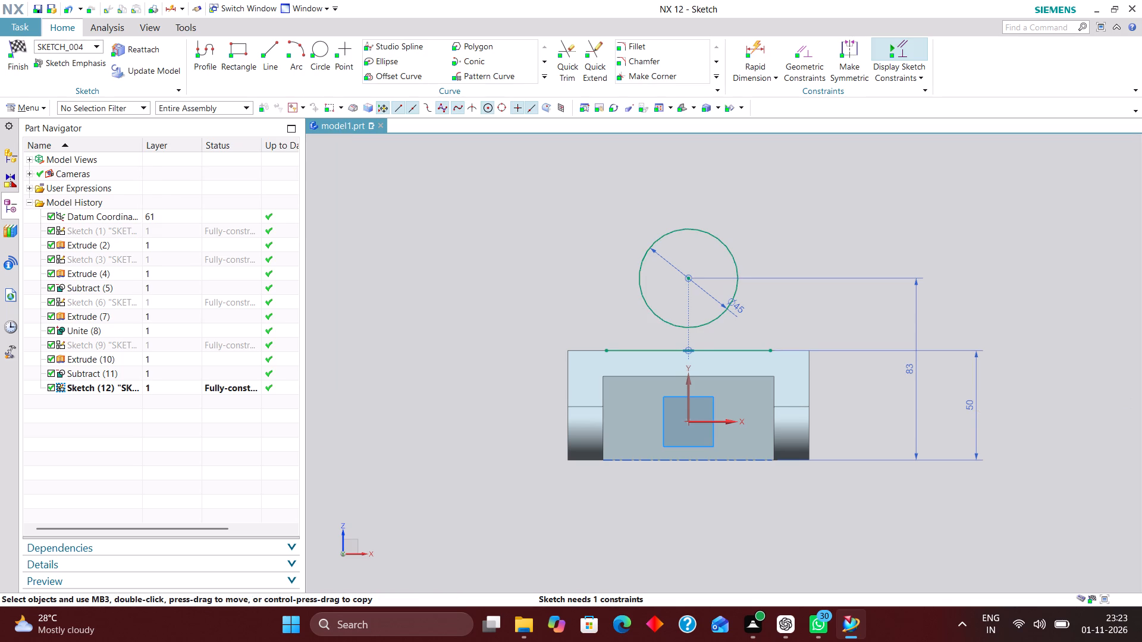
Dimension the horizontal line's length and set it to 35+35 (70 mm).
scroll(677, 306, "up", 1)
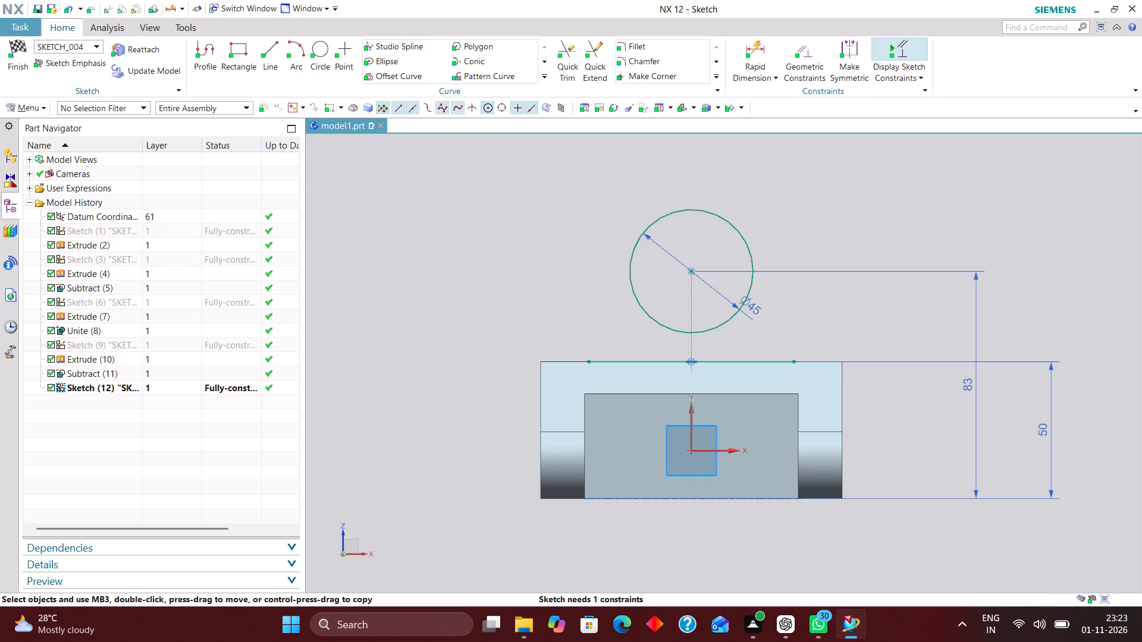
left_click(761, 40)
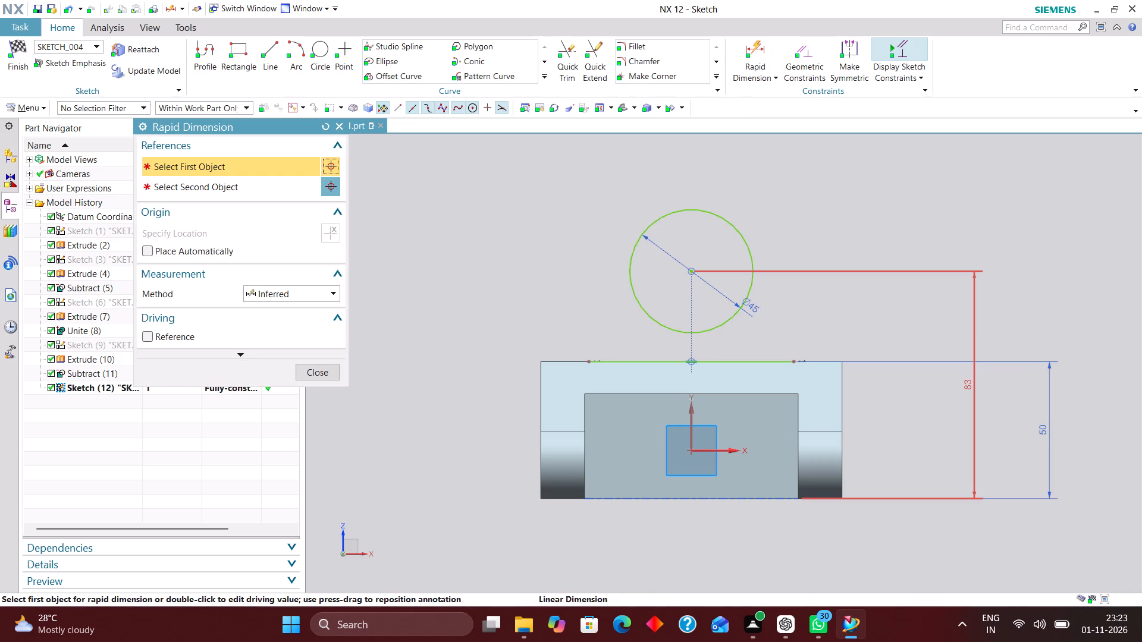
left_click(741, 360)
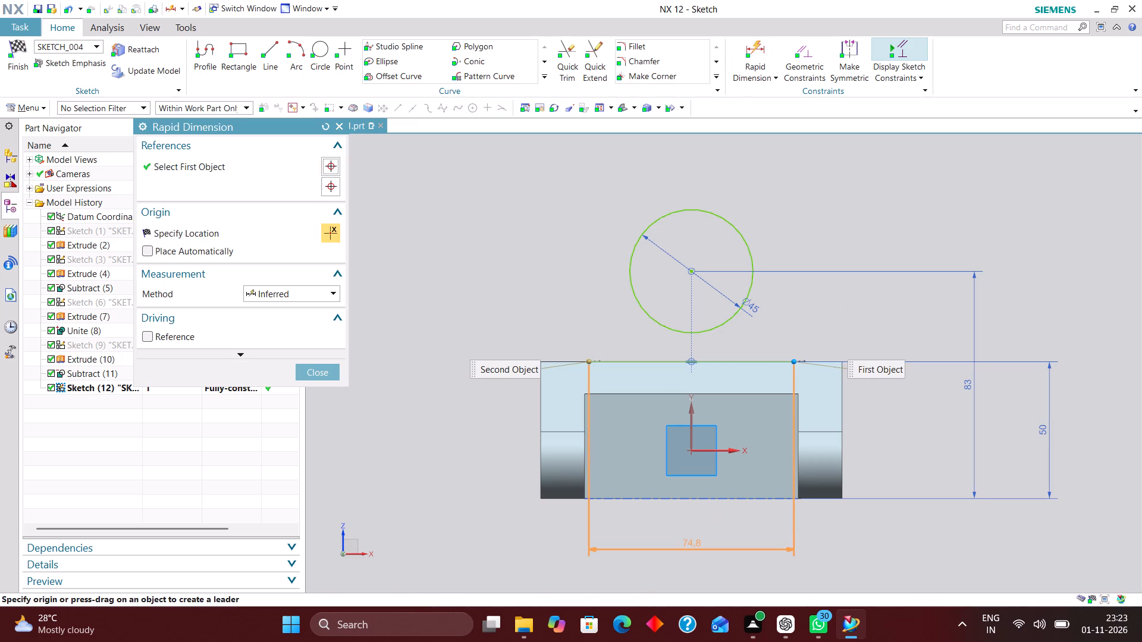
left_click(708, 543)
type("35")
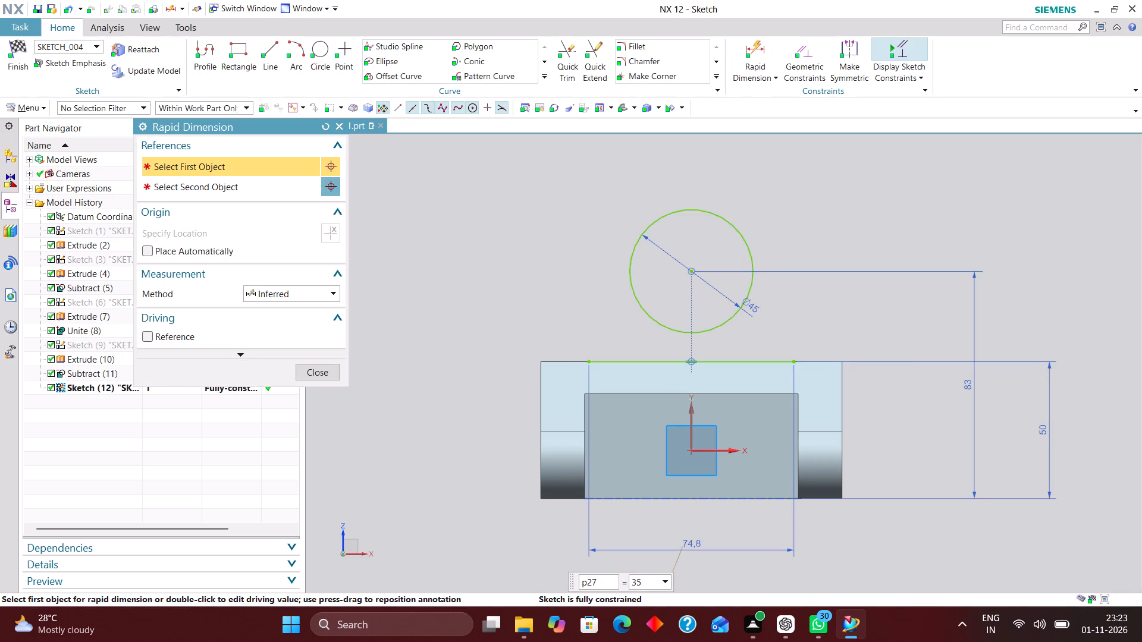
type("+35")
key("Return")
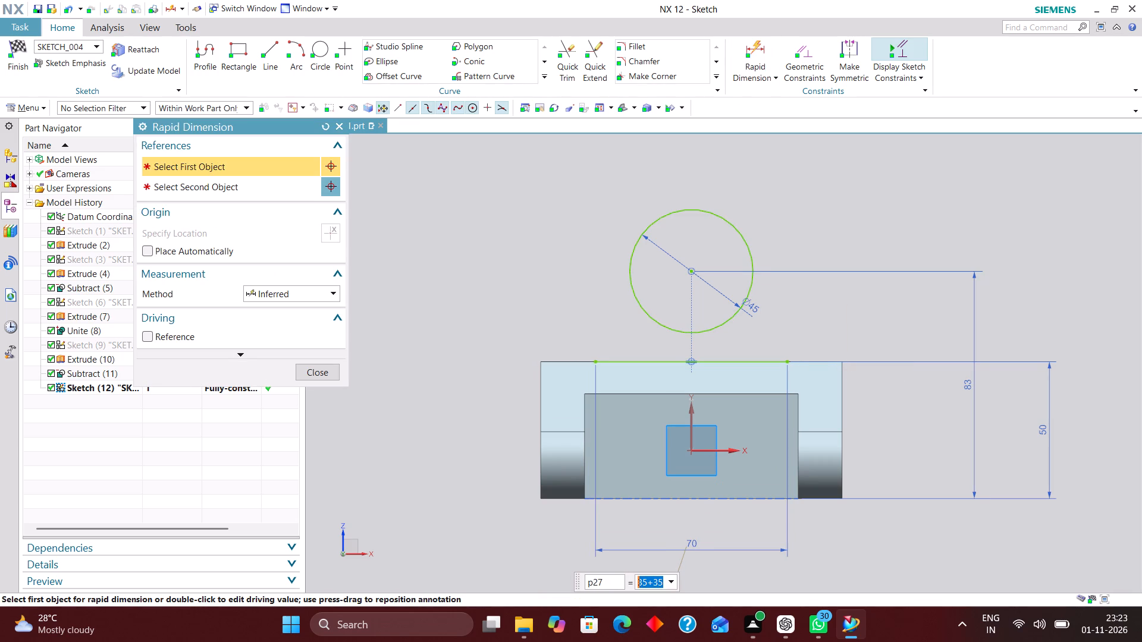
left_click(329, 373)
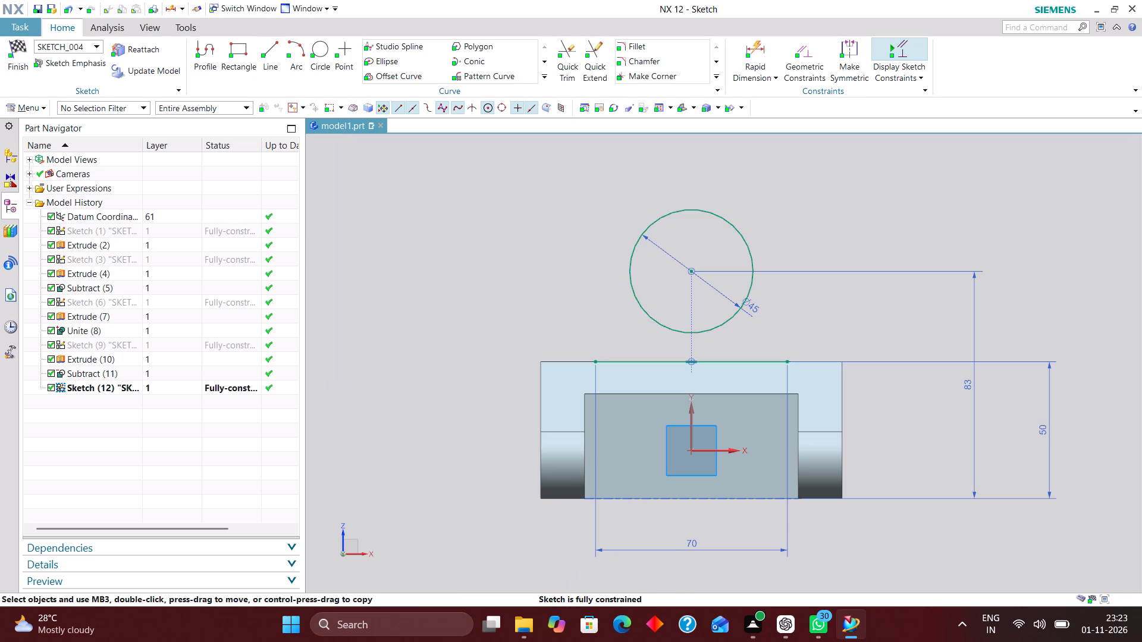
Sketch two inward-slanting lines from the horizontal line's endpoints, one rising along each side of the circle.
left_click(274, 43)
scroll(619, 311, "up", 1)
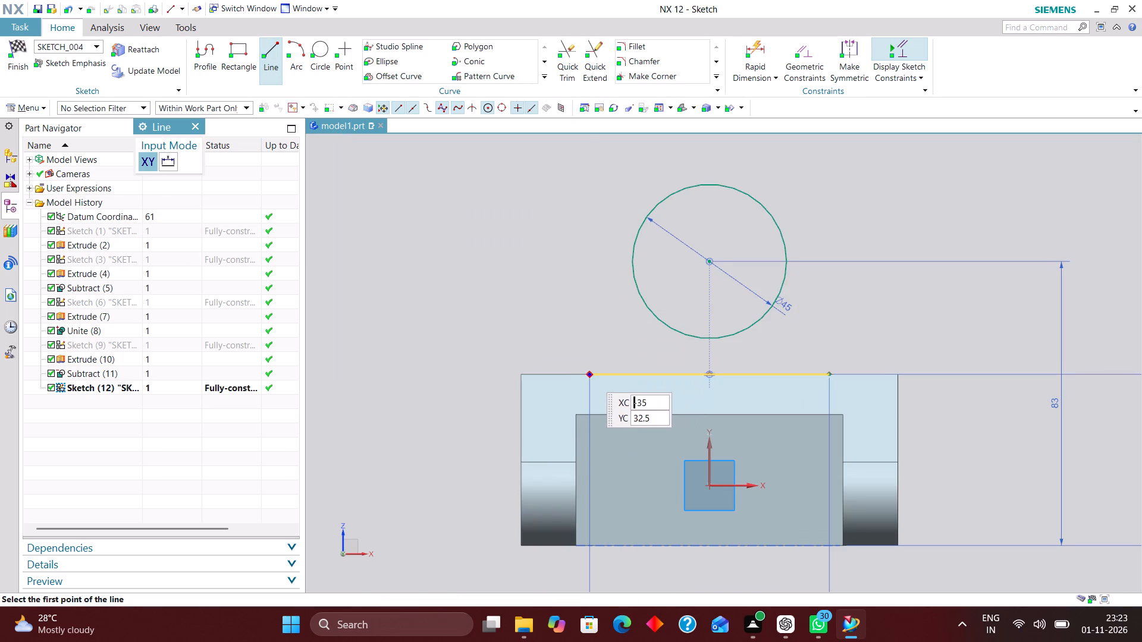
left_click(587, 373)
left_click(632, 185)
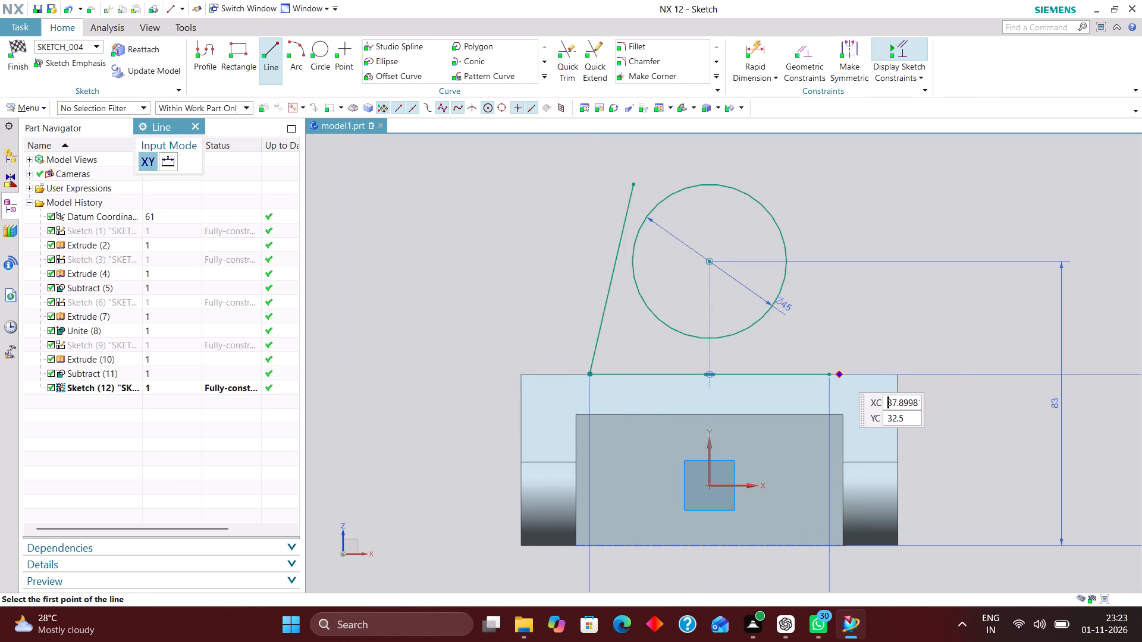
left_click(829, 374)
left_click(796, 202)
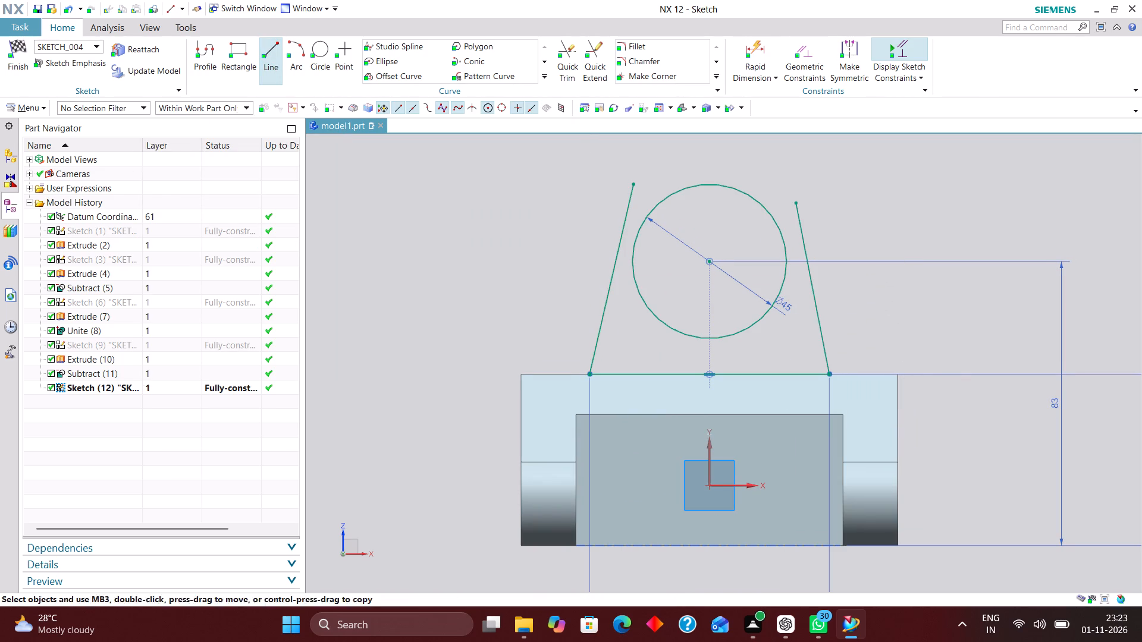
Apply Tangent constraints between the circle and each of the two slanted lines.
left_click(799, 51)
left_click(197, 168)
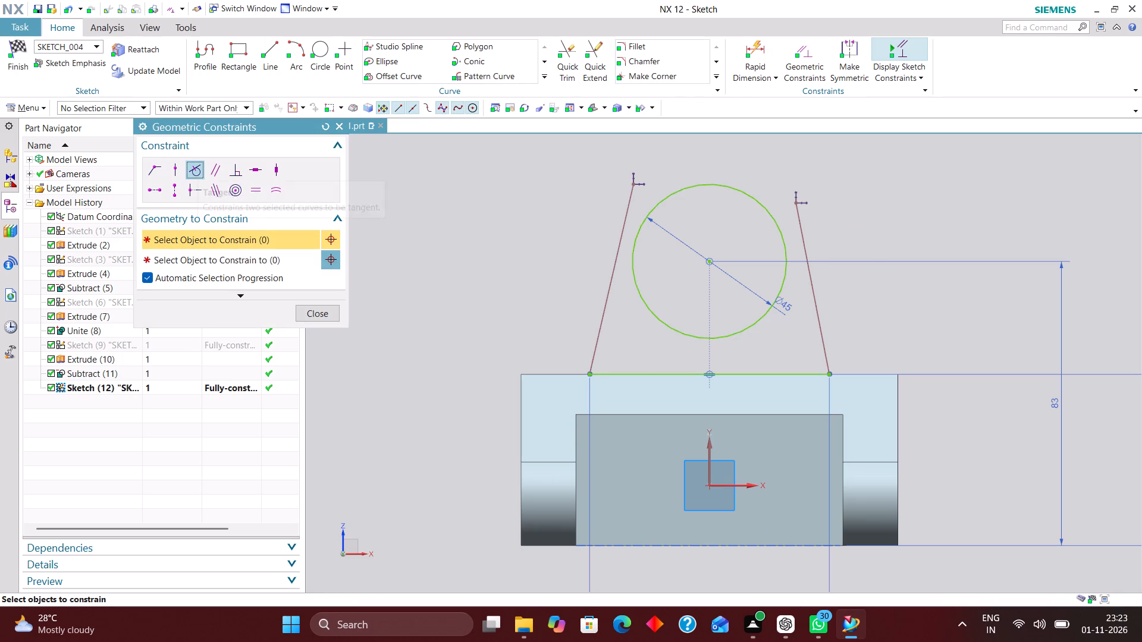
left_click(642, 295)
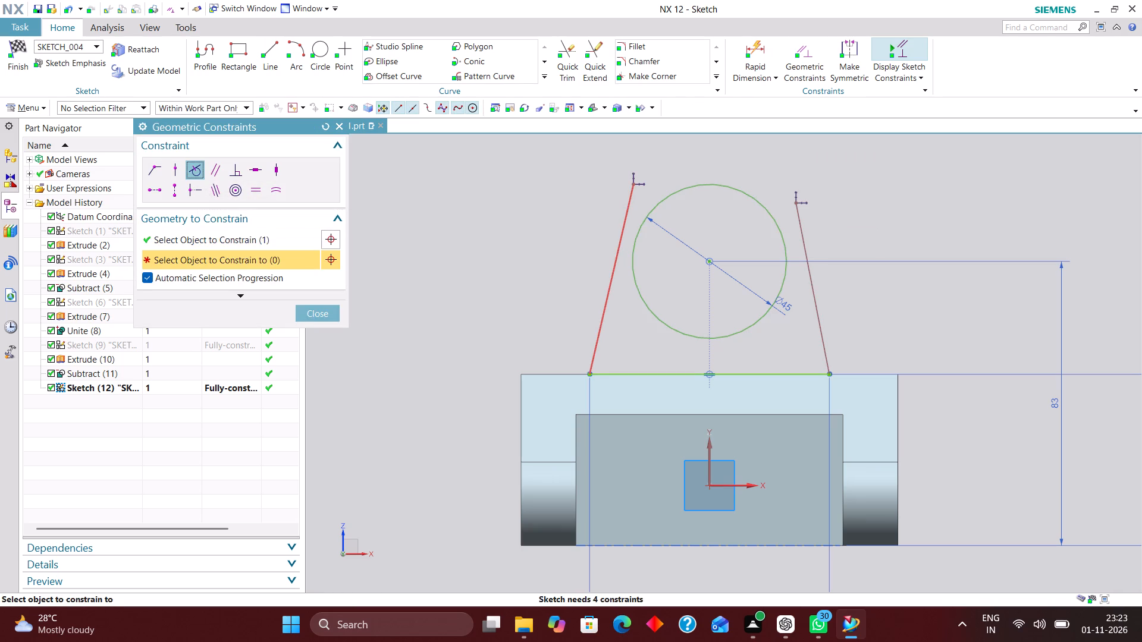
left_click(609, 300)
left_click(783, 249)
left_click(802, 234)
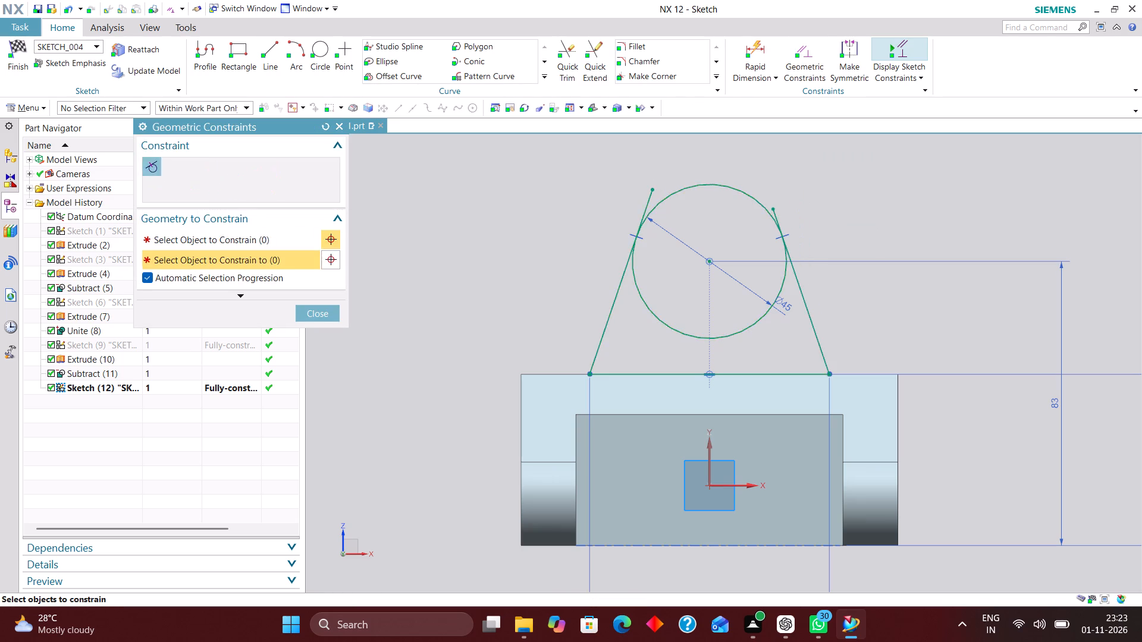
Constrain the upper endpoints of both slanted lines onto the circle with Point on Curve.
left_click(172, 166)
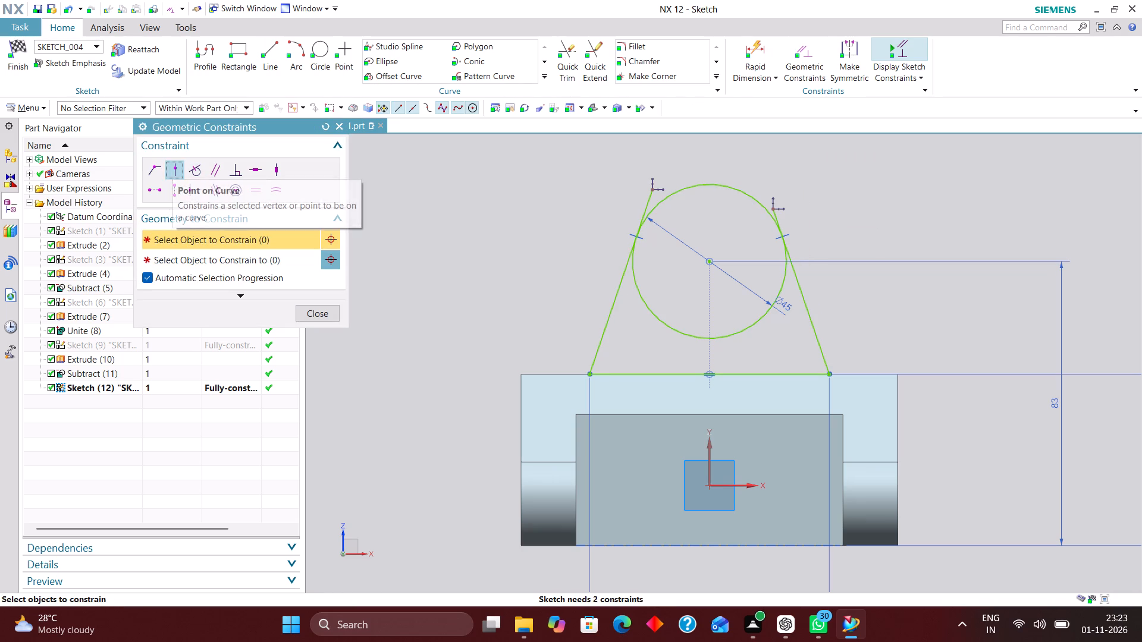
left_click(652, 187)
left_click(673, 192)
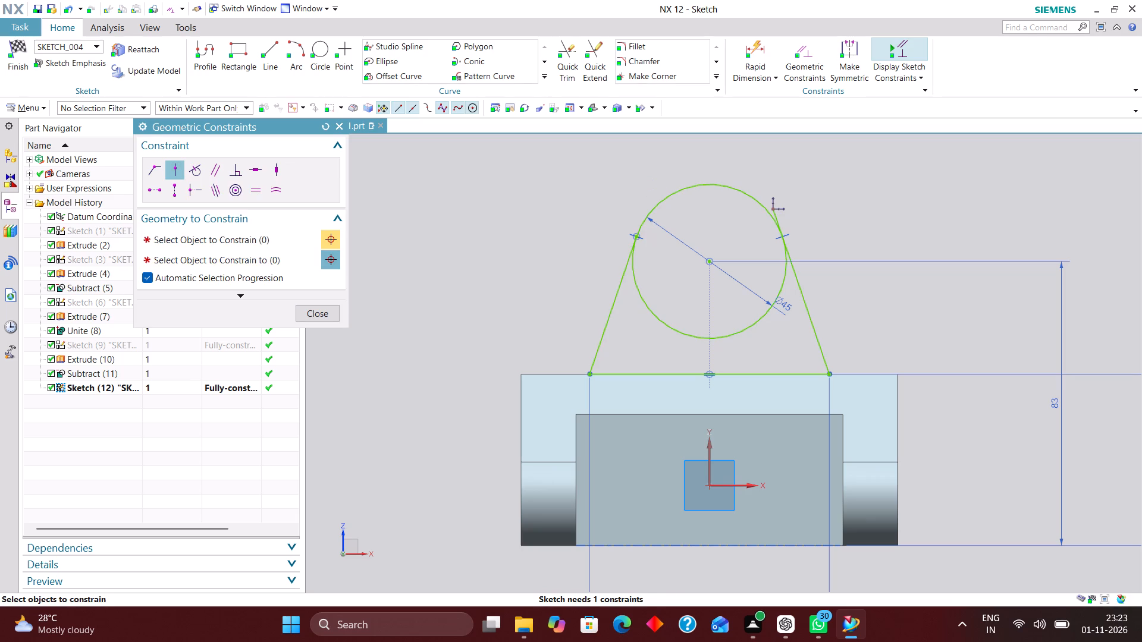
left_click(776, 205)
left_click(753, 199)
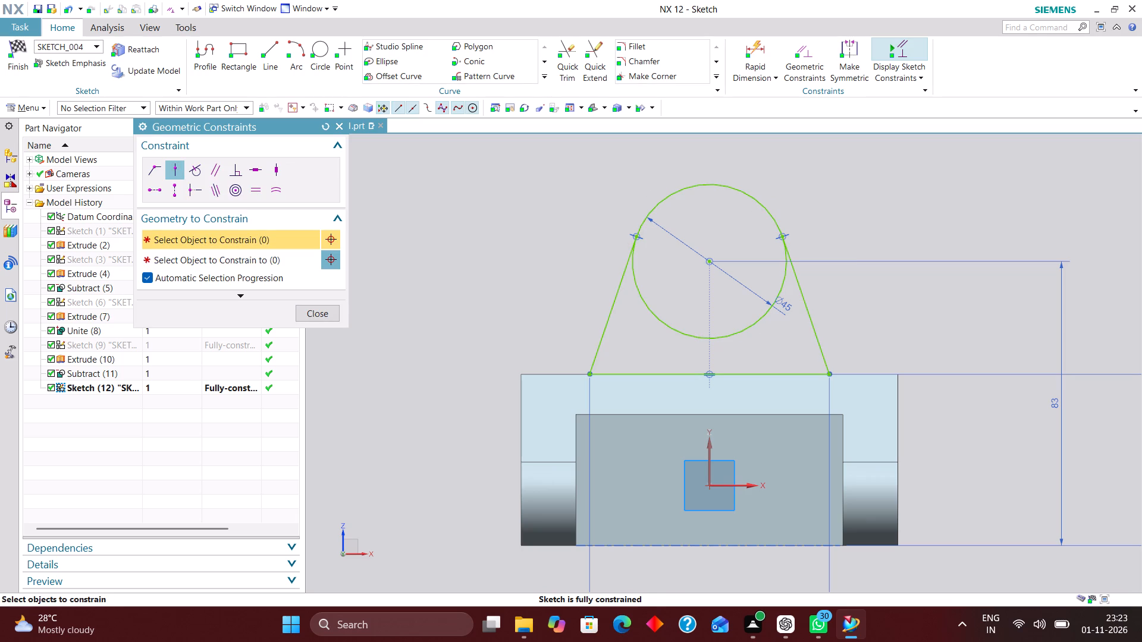
Trim away the circle's lower arc between the slanted lines and finish the sketch.
left_click(567, 64)
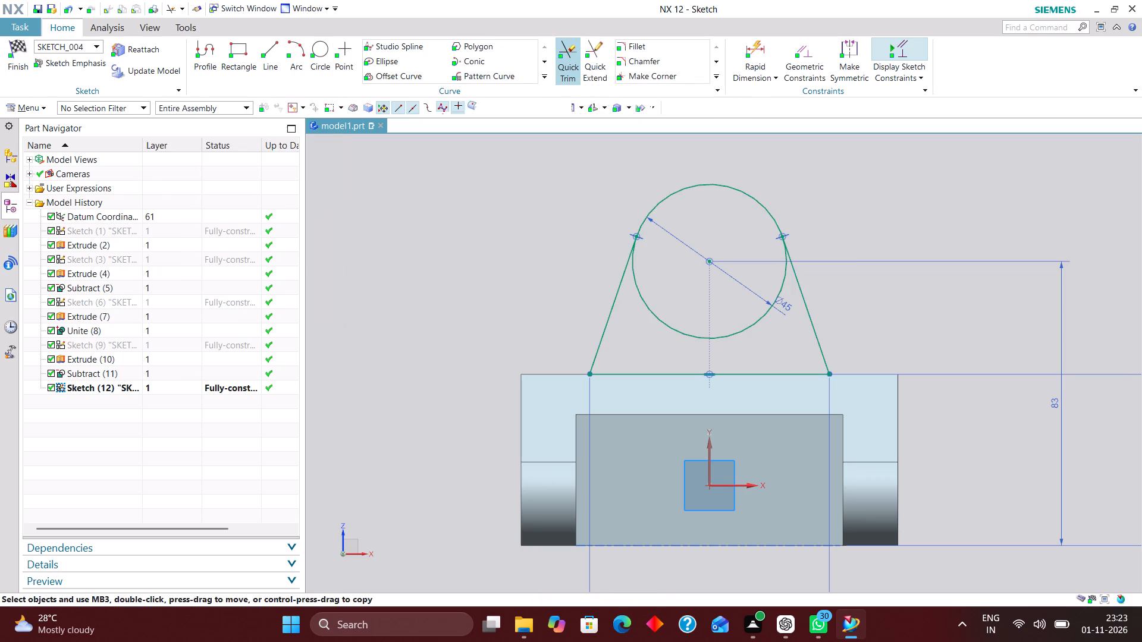
left_click(681, 335)
left_click(324, 246)
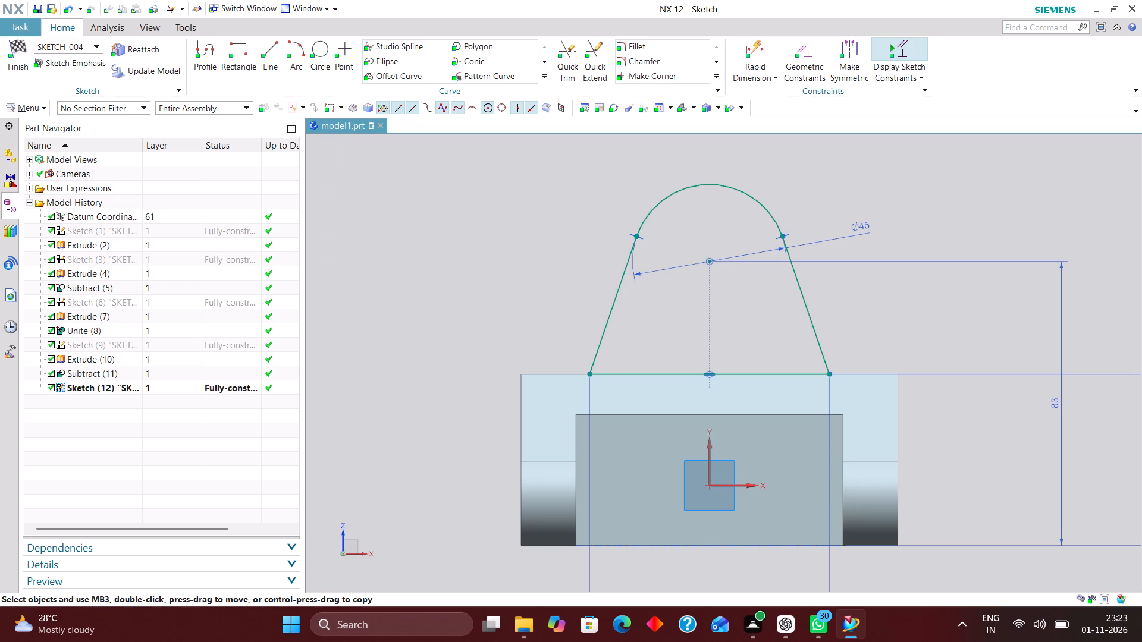
left_click(23, 42)
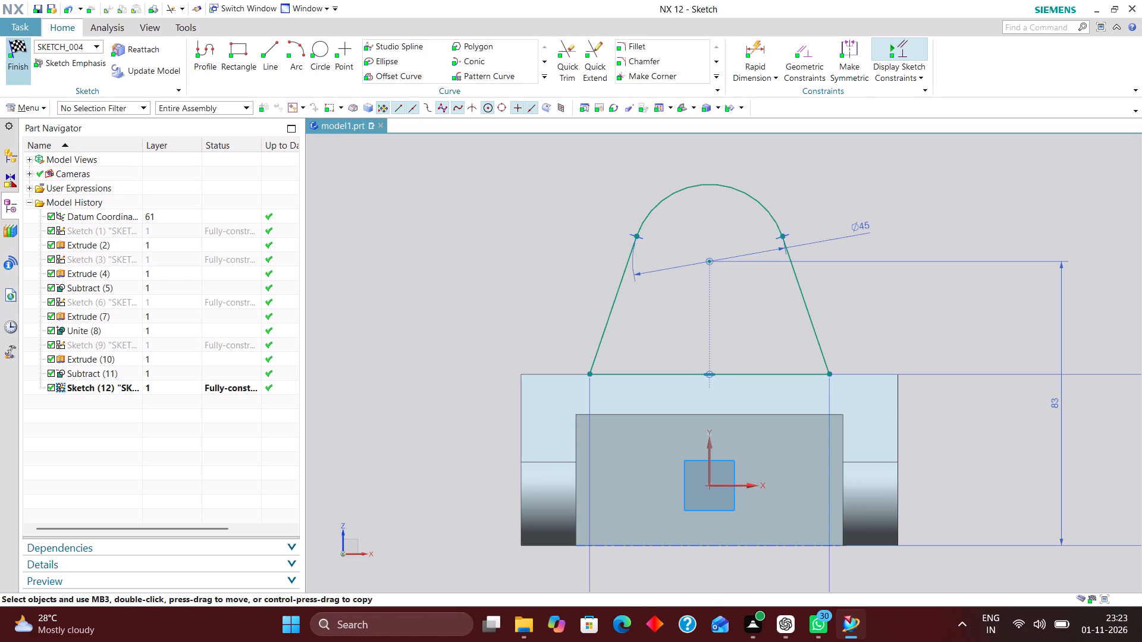
Extrude the tapered, round-topped profile from a start distance of 25 mm to an end distance of 37 mm with Boolean None.
scroll(748, 234, "down", 9)
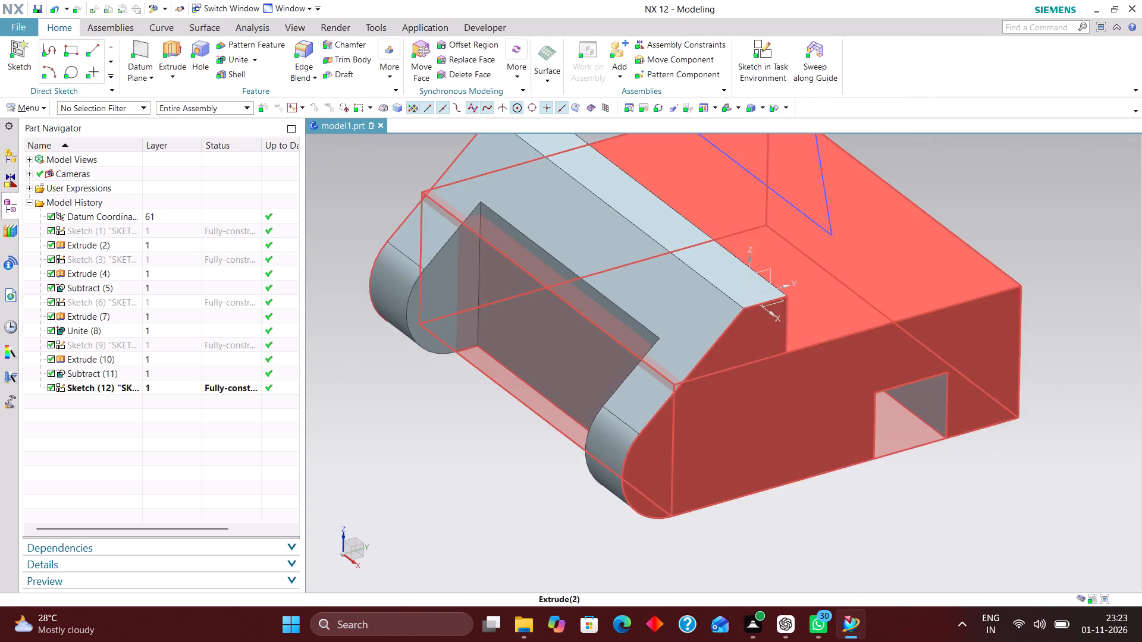
scroll(751, 314, "down", 2)
scroll(809, 179, "up", 2)
left_click(174, 50)
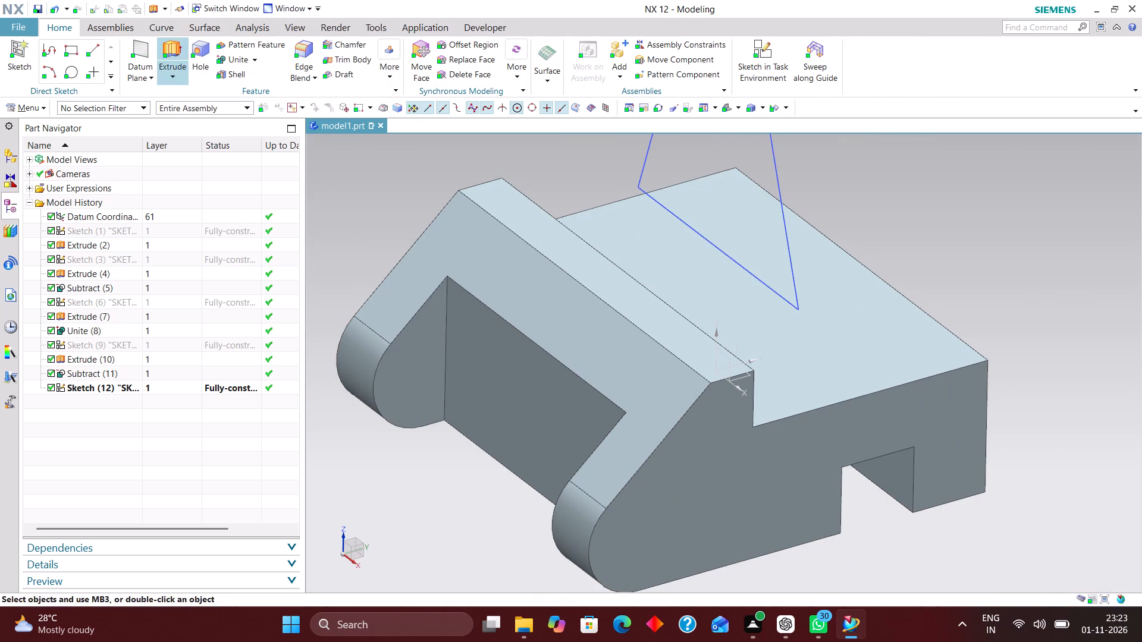
left_click(780, 191)
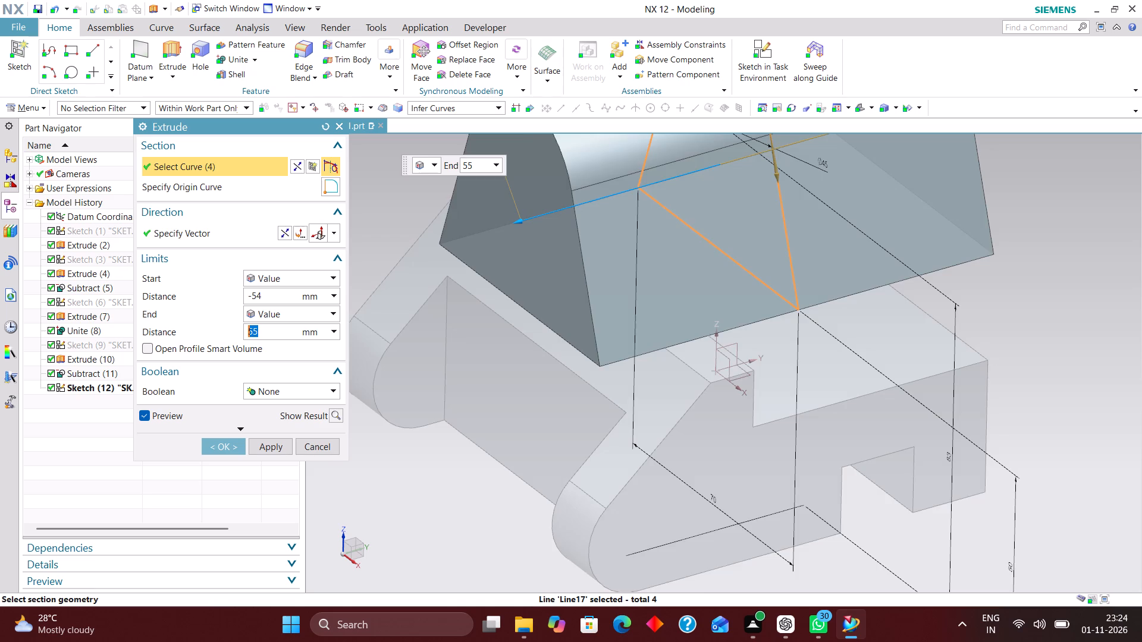
scroll(770, 195, "down", 4)
middle_click_drag(1002, 207, 991, 175)
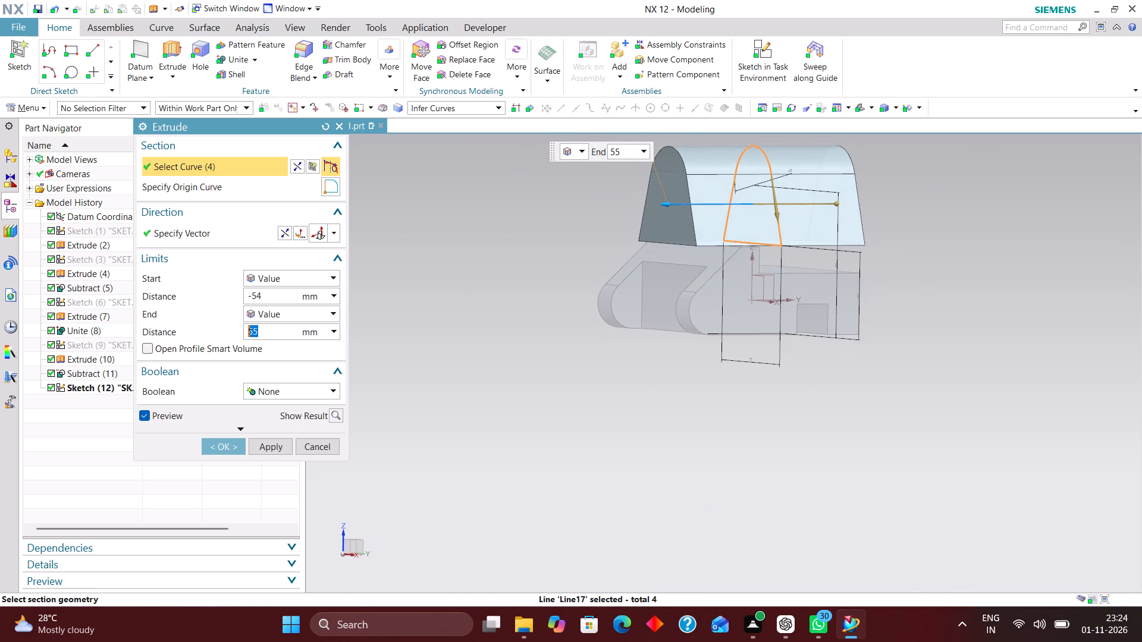
right_click_drag(997, 177, 898, 188)
scroll(783, 196, "up", 3)
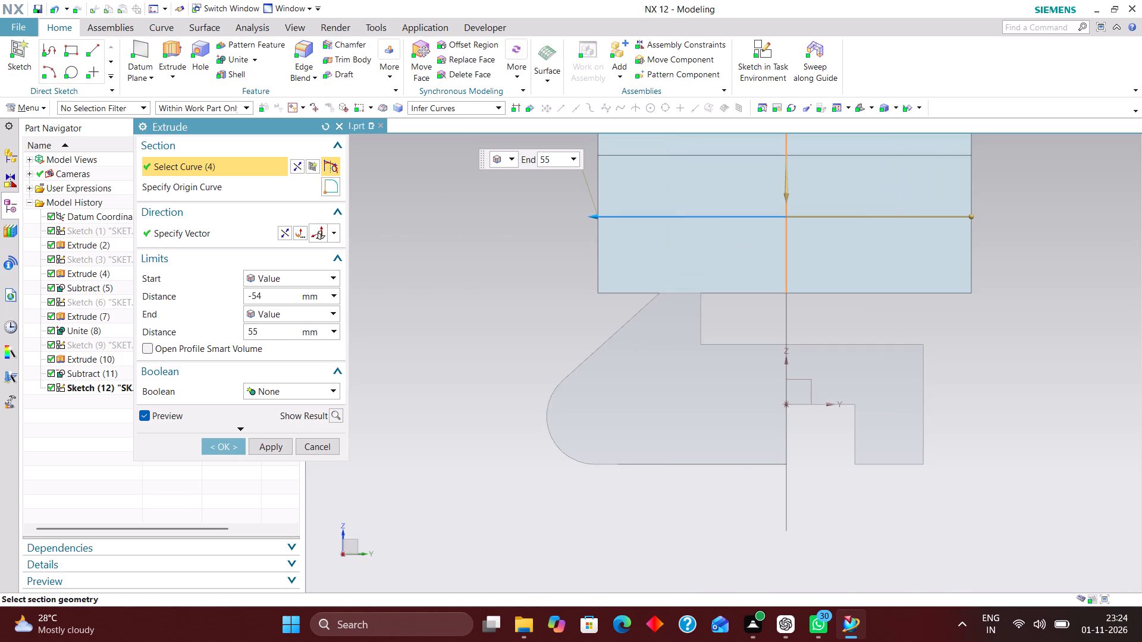
left_click_drag(975, 217, 725, 204)
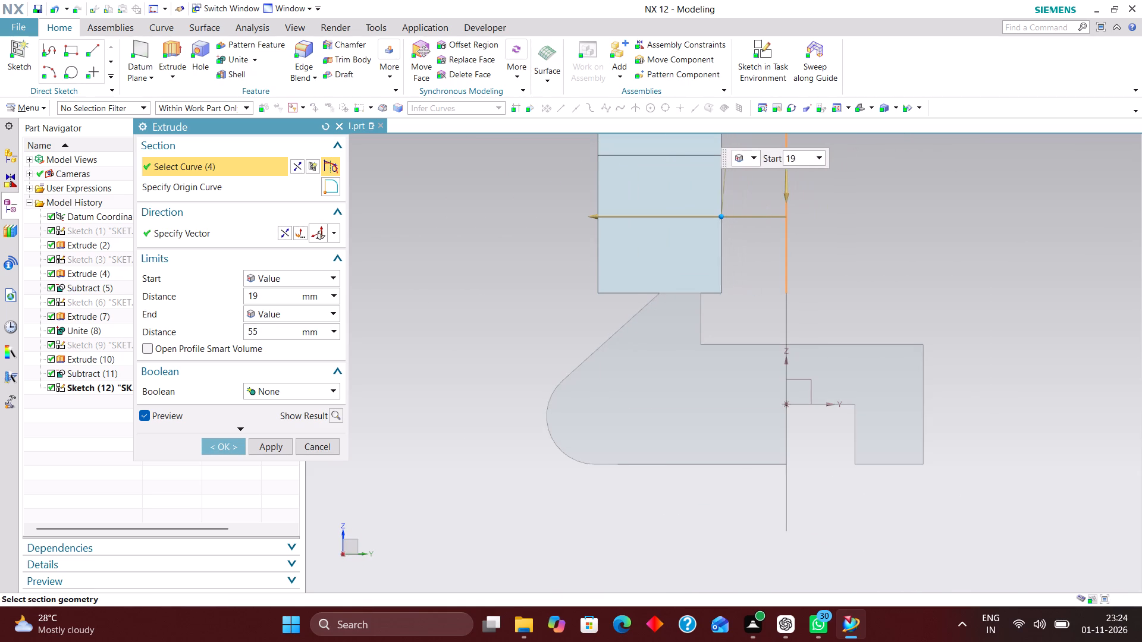
left_click_drag(725, 204, 704, 203)
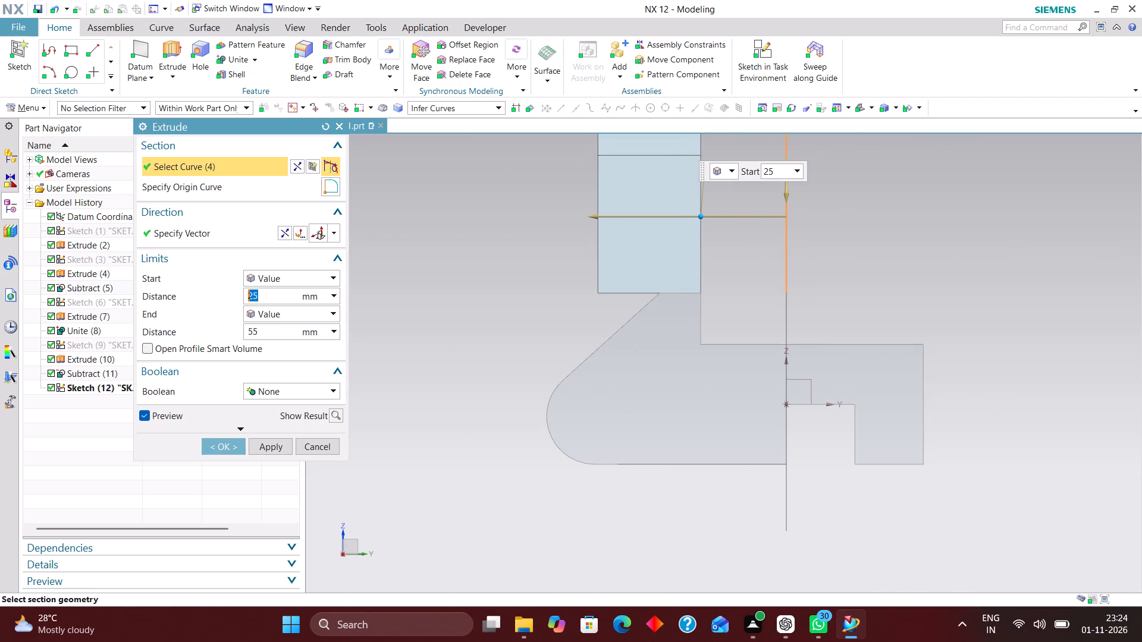
left_click_drag(589, 216, 651, 222)
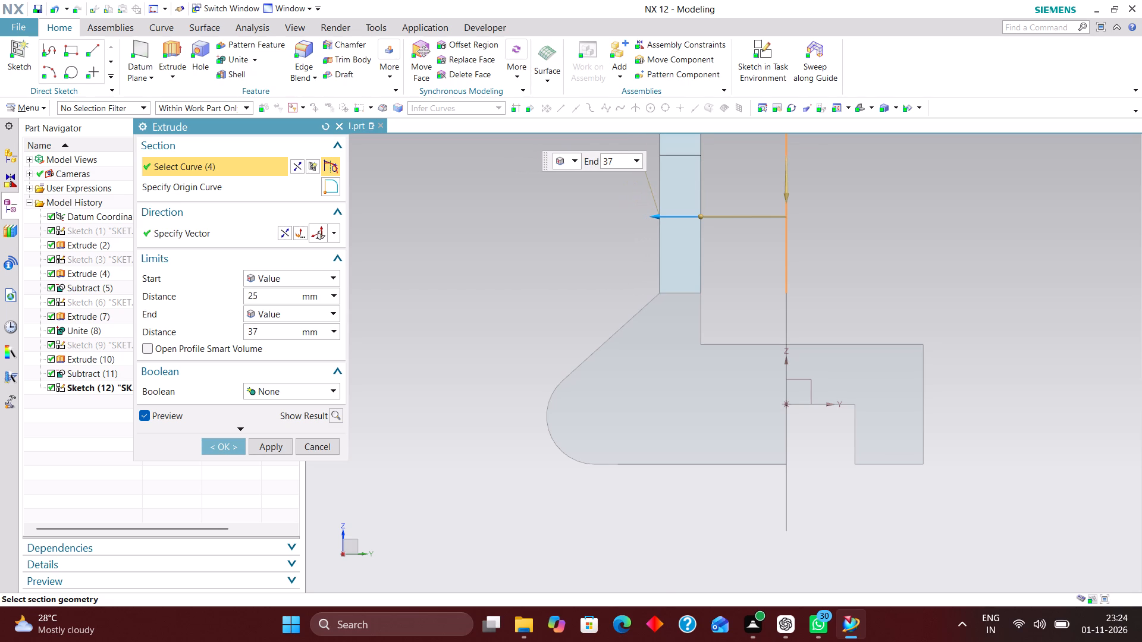
left_click_drag(651, 222, 650, 222)
scroll(829, 341, "up", 1)
middle_click_drag(791, 289, 832, 306)
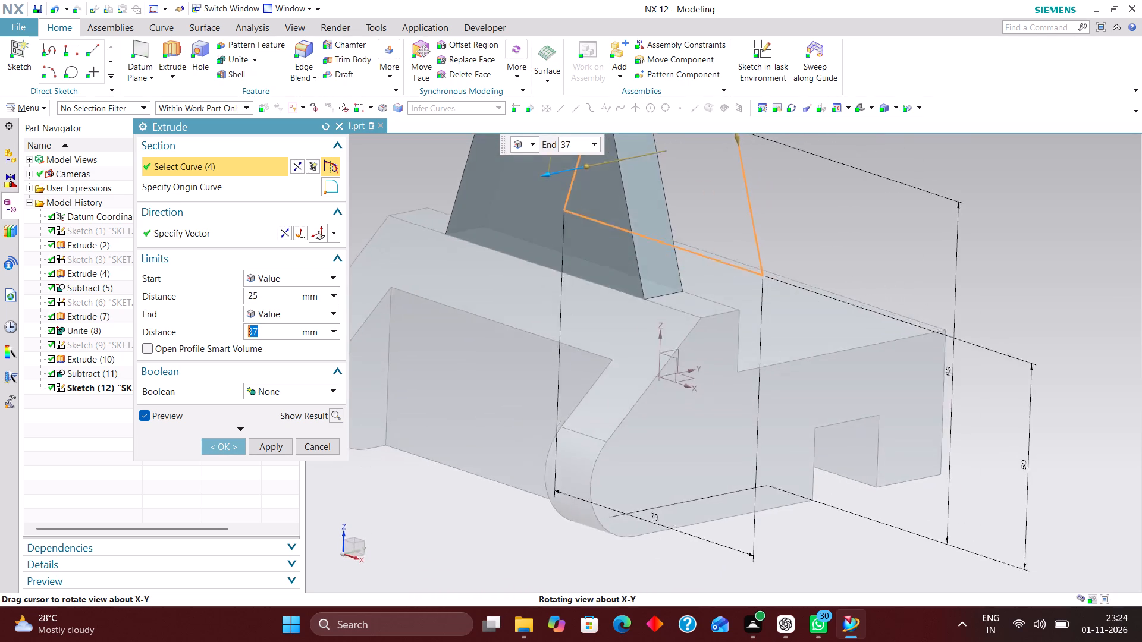
middle_click_drag(832, 306, 814, 305)
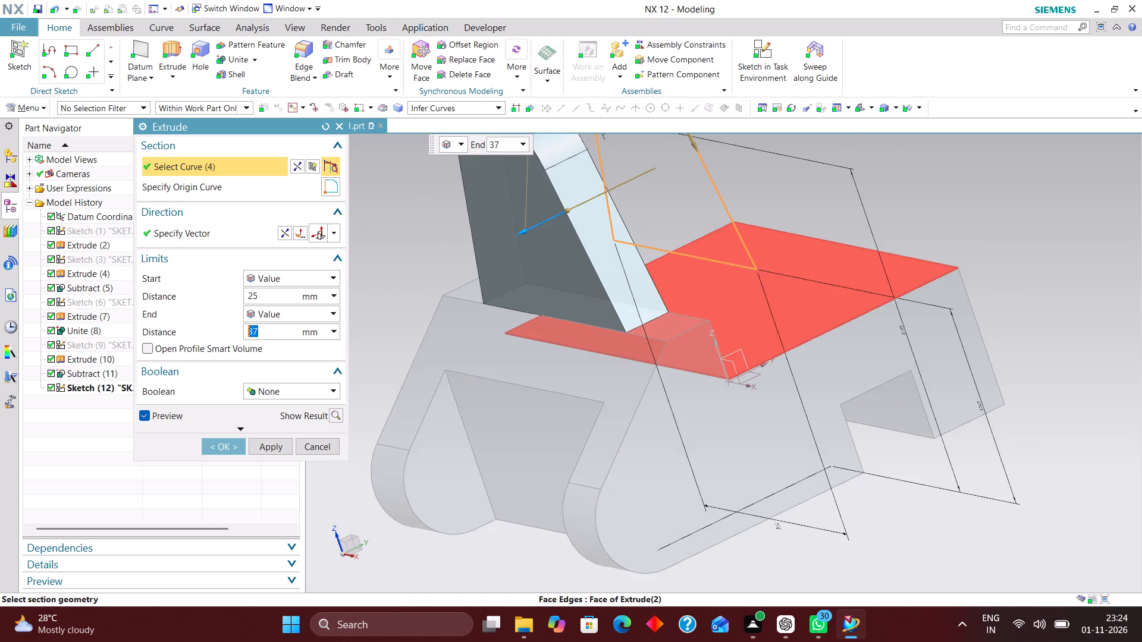
left_click(221, 446)
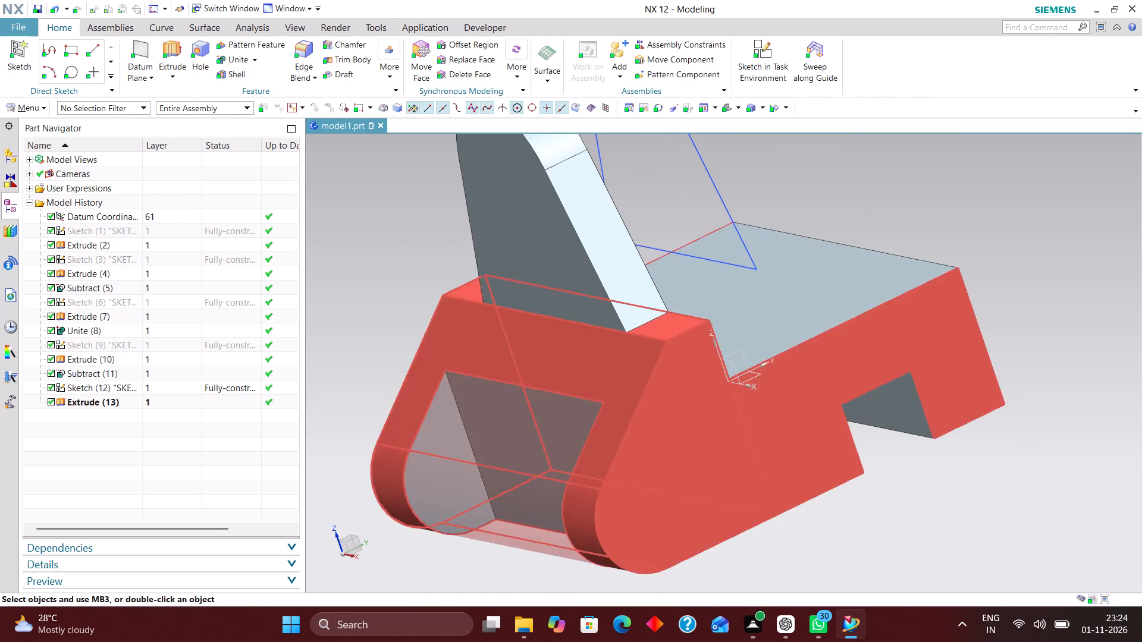
Unite the upright round-topped lug with the base body, using the base as the target.
scroll(677, 323, "up", 1)
middle_click_drag(682, 323, 694, 313)
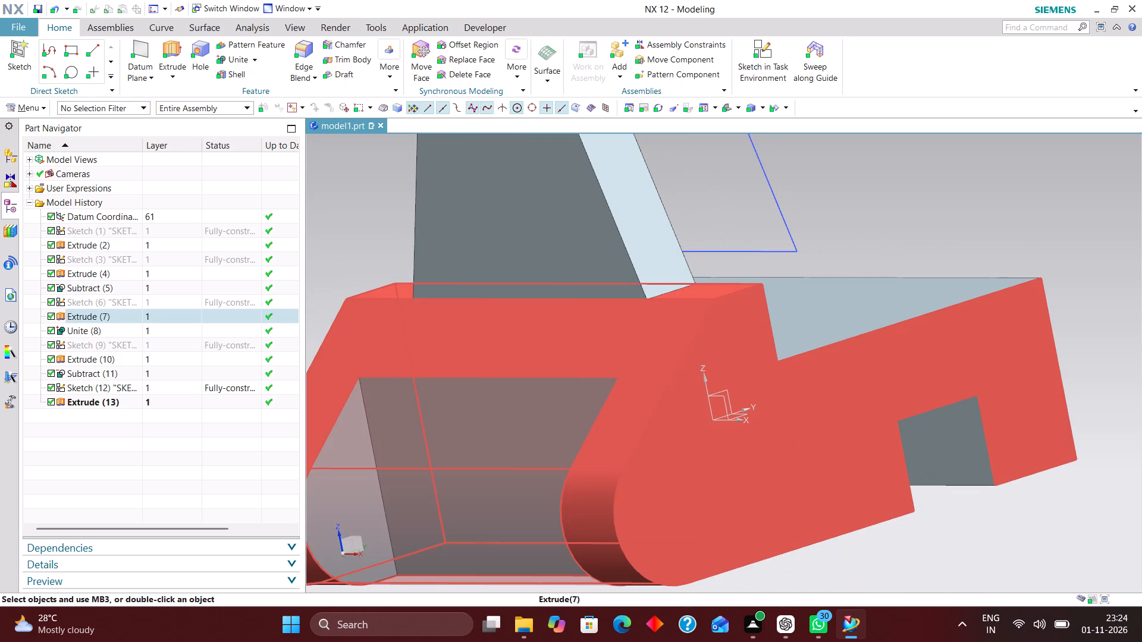
scroll(836, 322, "down", 2)
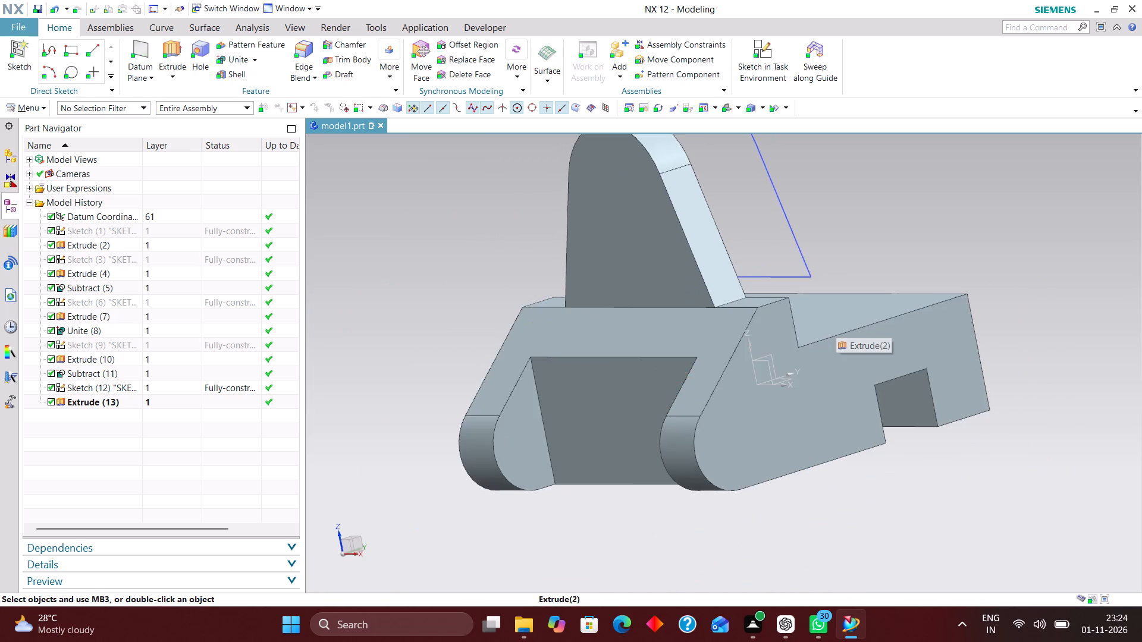
middle_click_drag(860, 263, 860, 295)
middle_click_drag(859, 294, 840, 276)
left_click(240, 58)
left_click(746, 421)
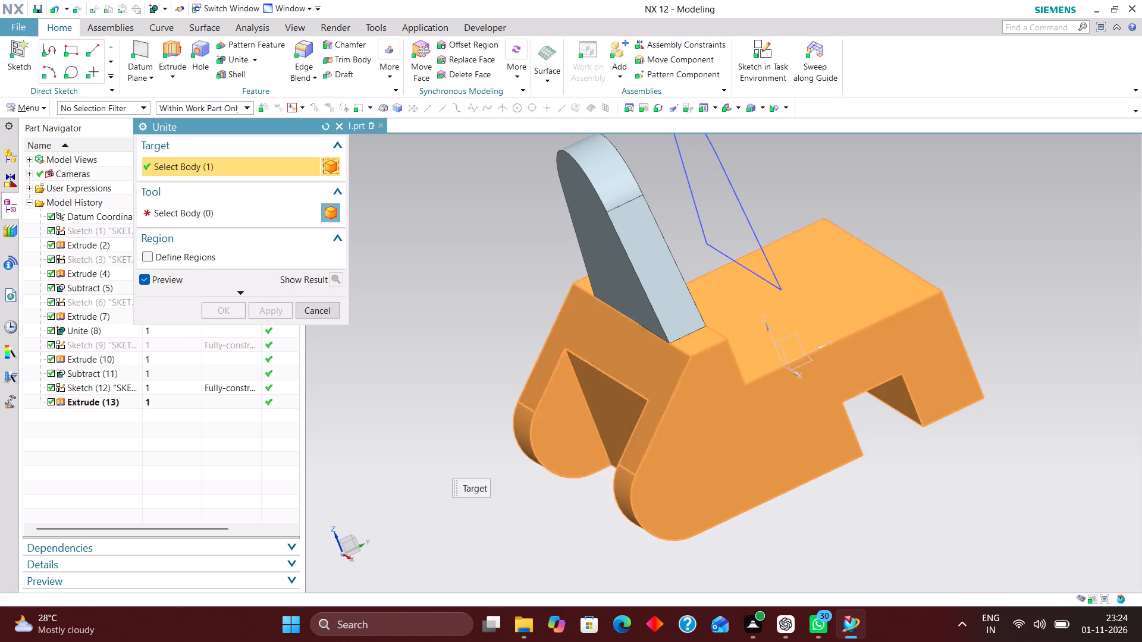
left_click(680, 289)
left_click(224, 307)
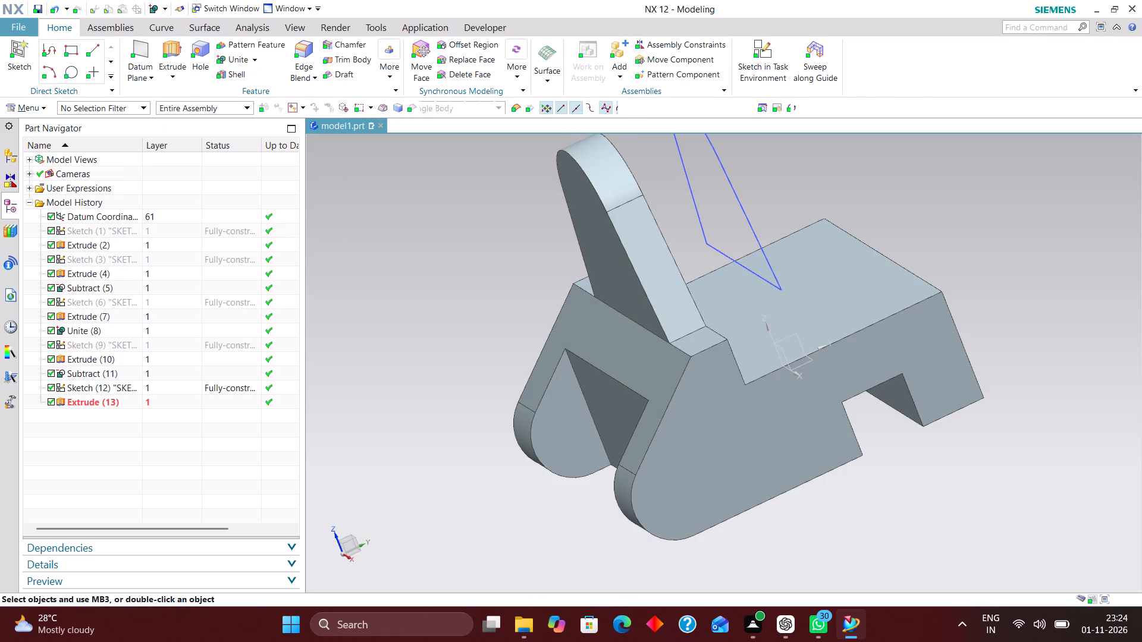
Hide the sketch of the tapered, round-topped profile.
right_click_drag(739, 203, 762, 278)
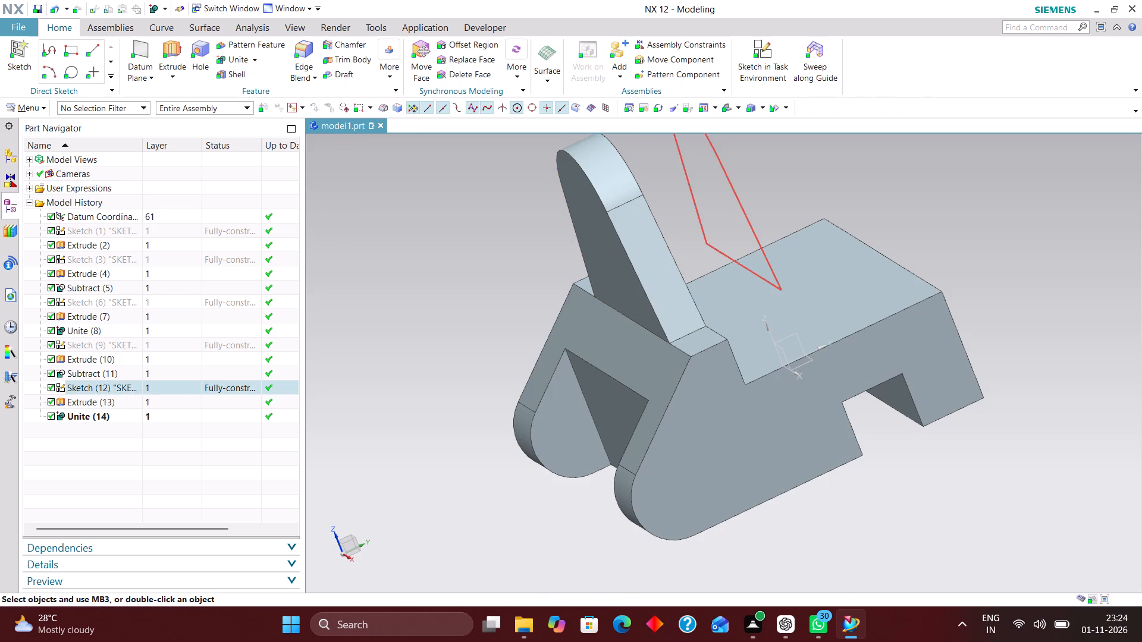
left_click(722, 105)
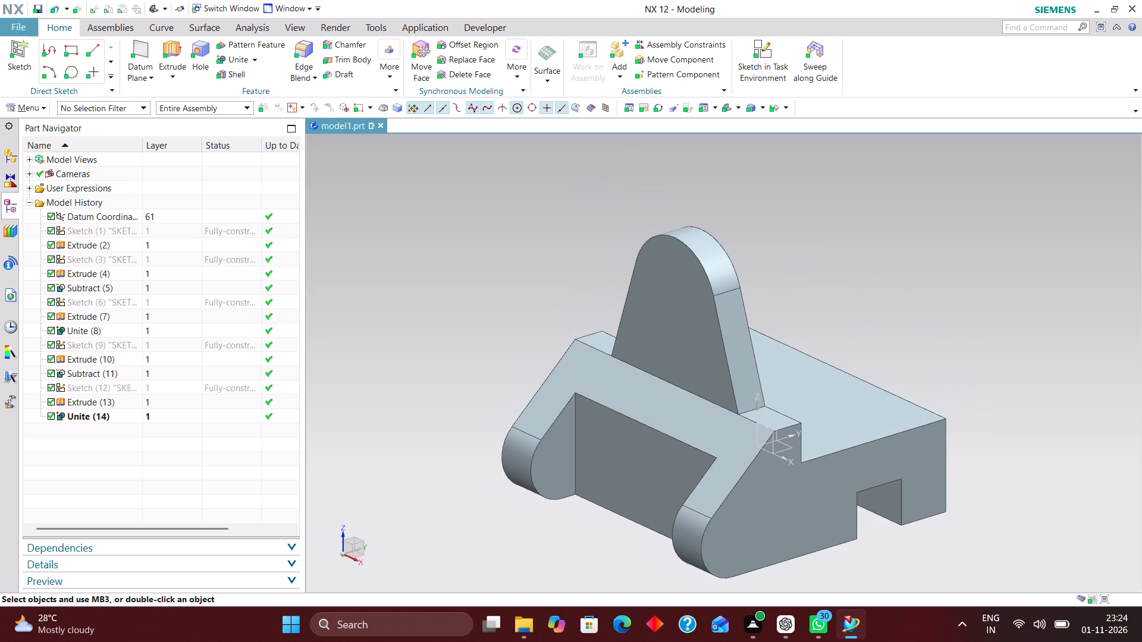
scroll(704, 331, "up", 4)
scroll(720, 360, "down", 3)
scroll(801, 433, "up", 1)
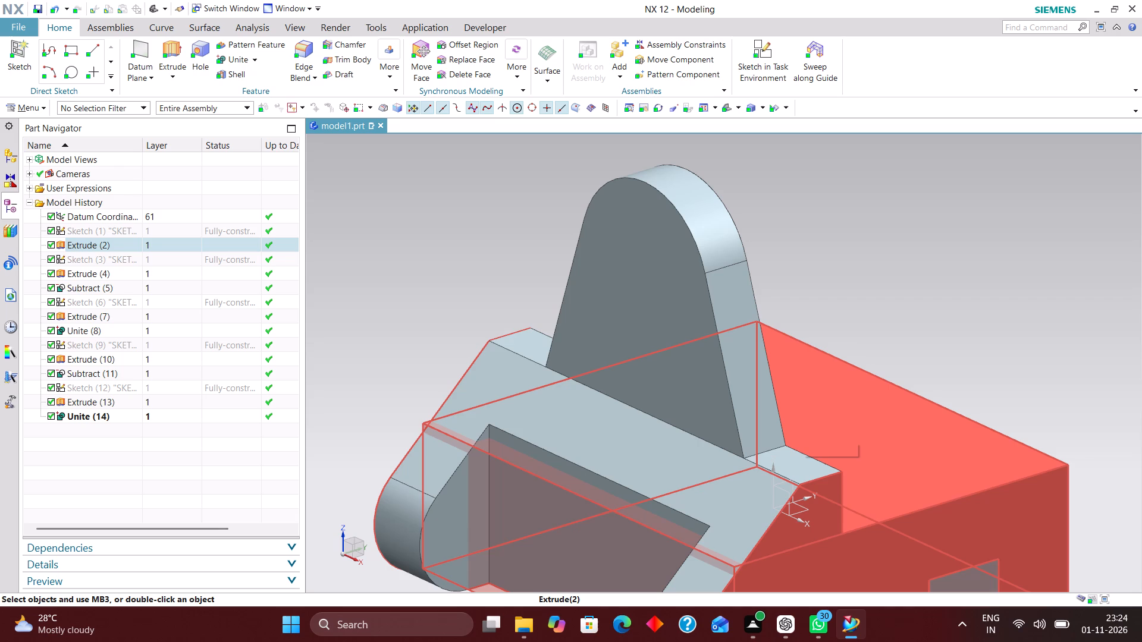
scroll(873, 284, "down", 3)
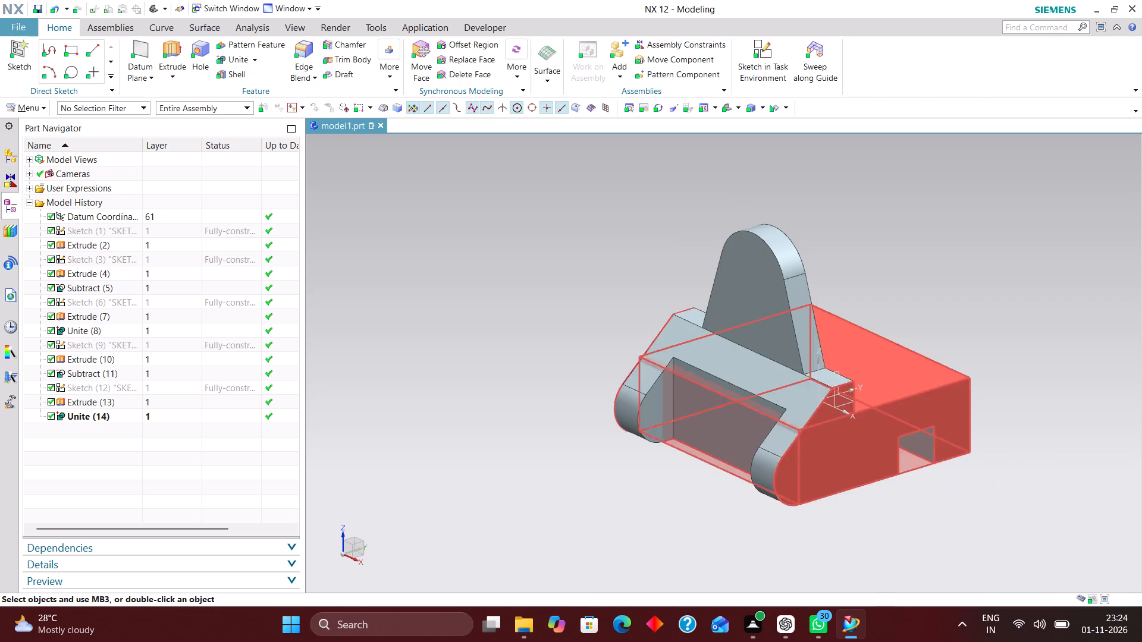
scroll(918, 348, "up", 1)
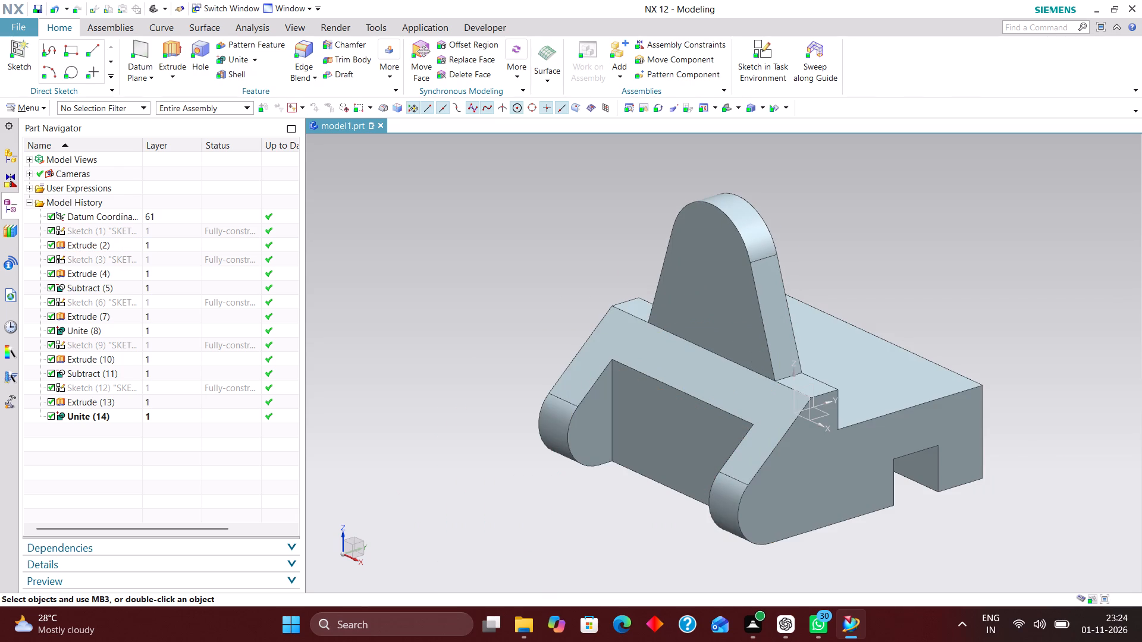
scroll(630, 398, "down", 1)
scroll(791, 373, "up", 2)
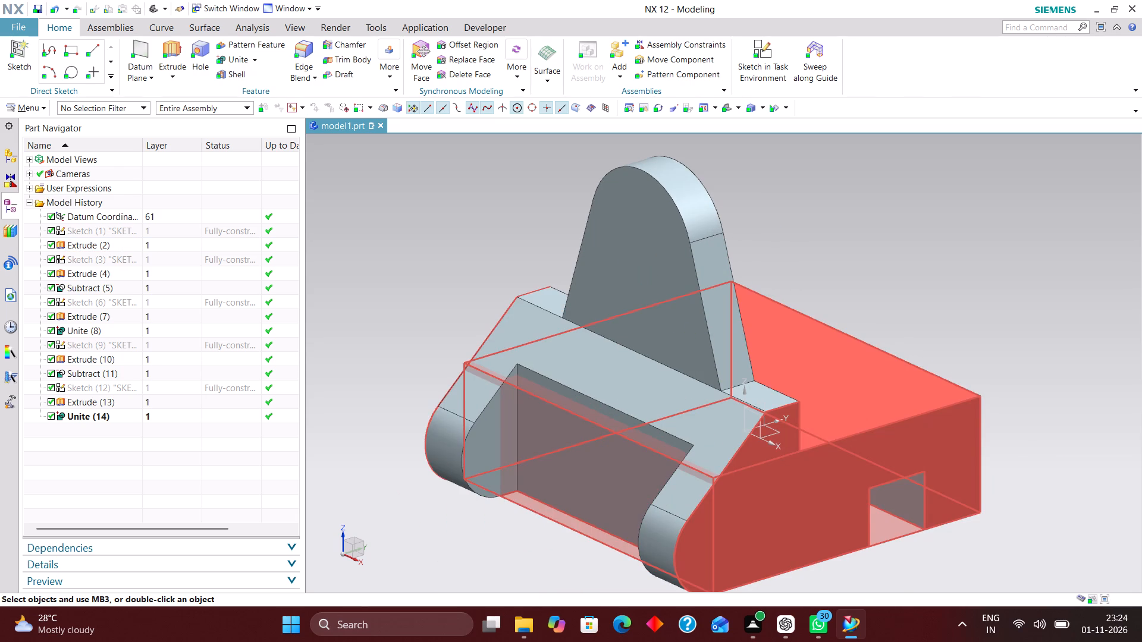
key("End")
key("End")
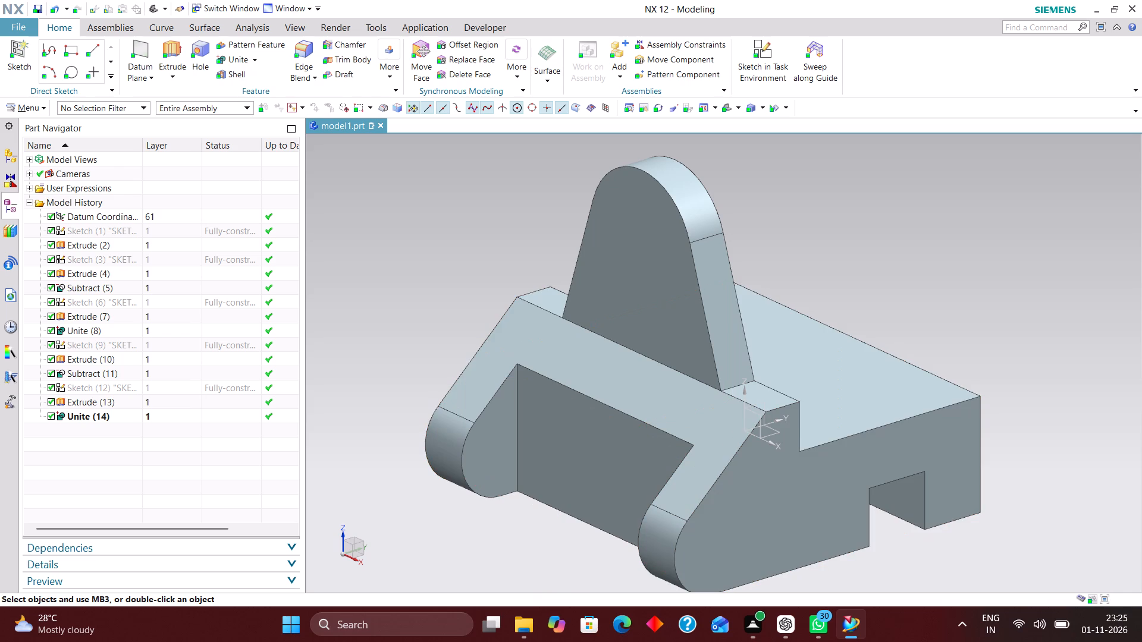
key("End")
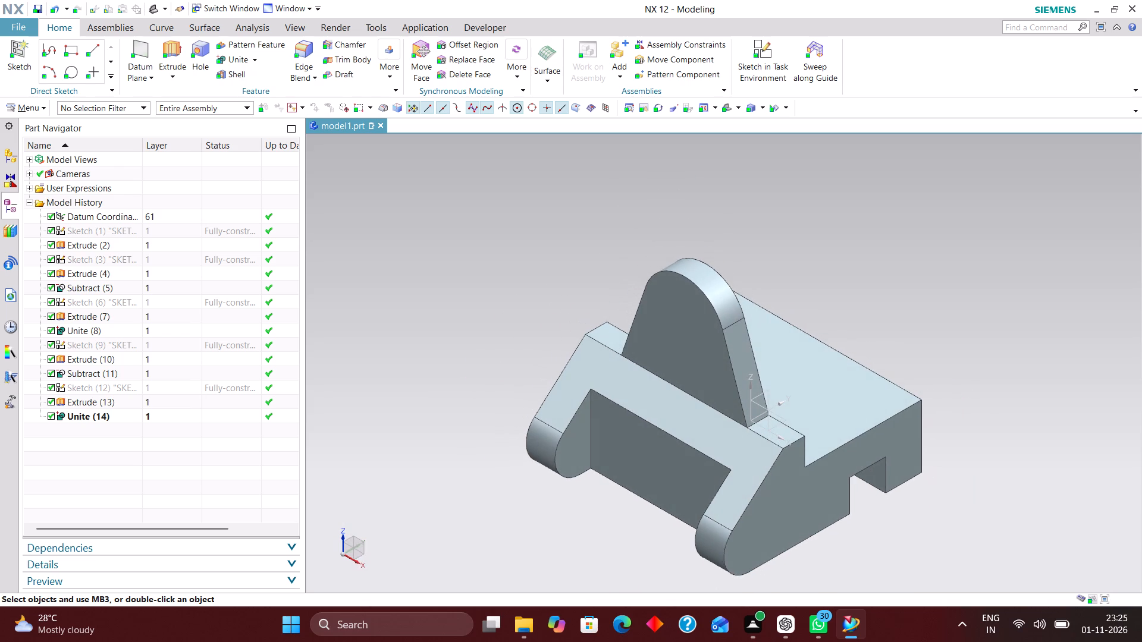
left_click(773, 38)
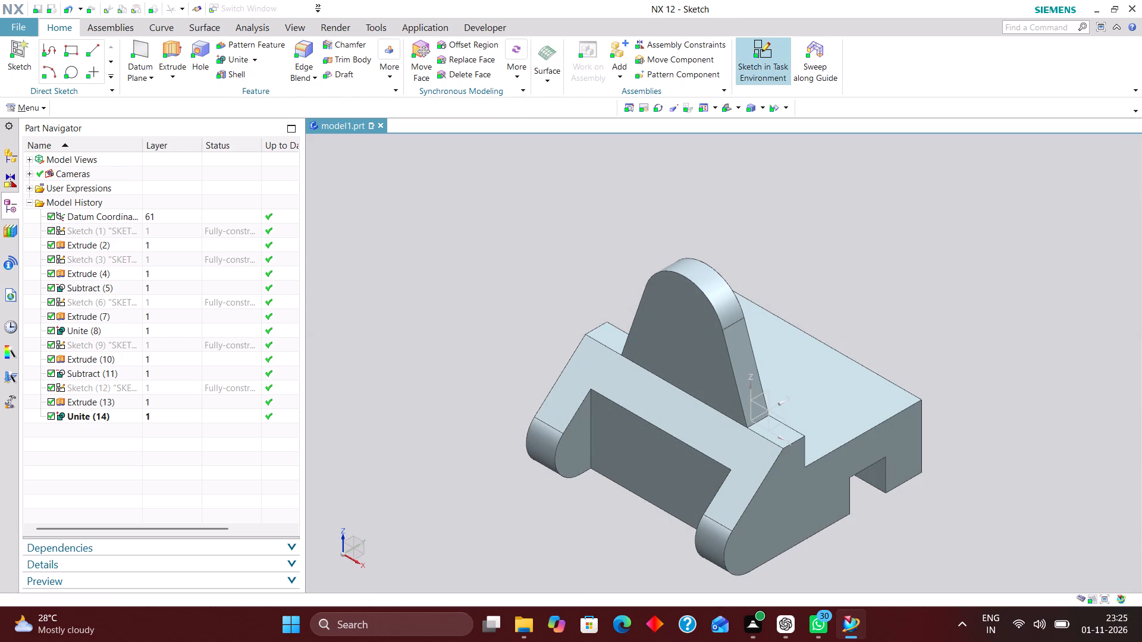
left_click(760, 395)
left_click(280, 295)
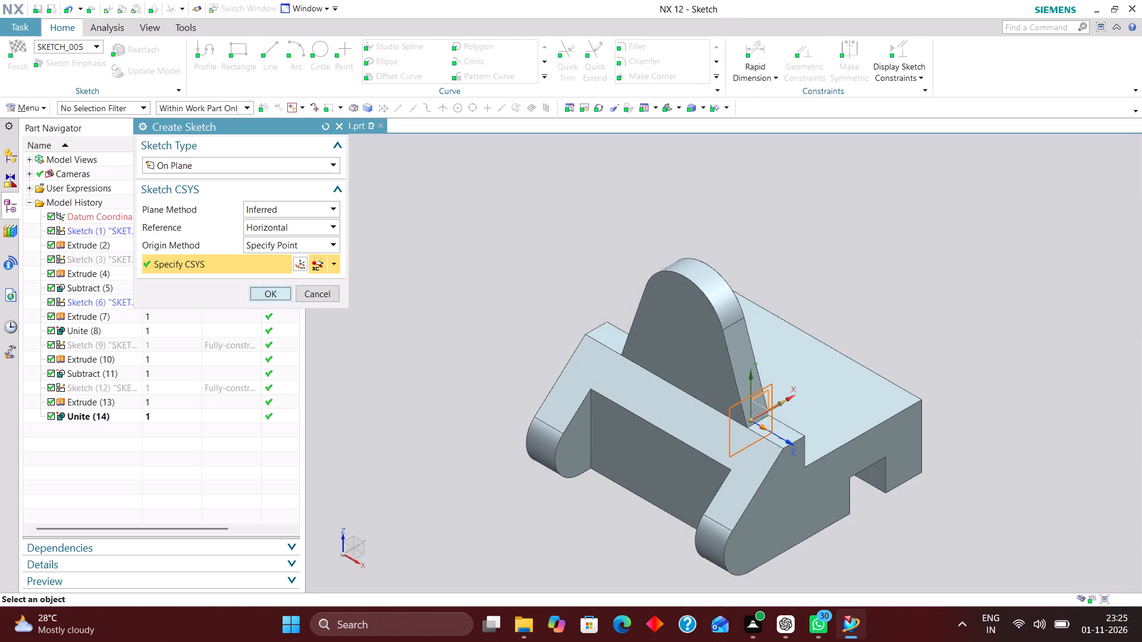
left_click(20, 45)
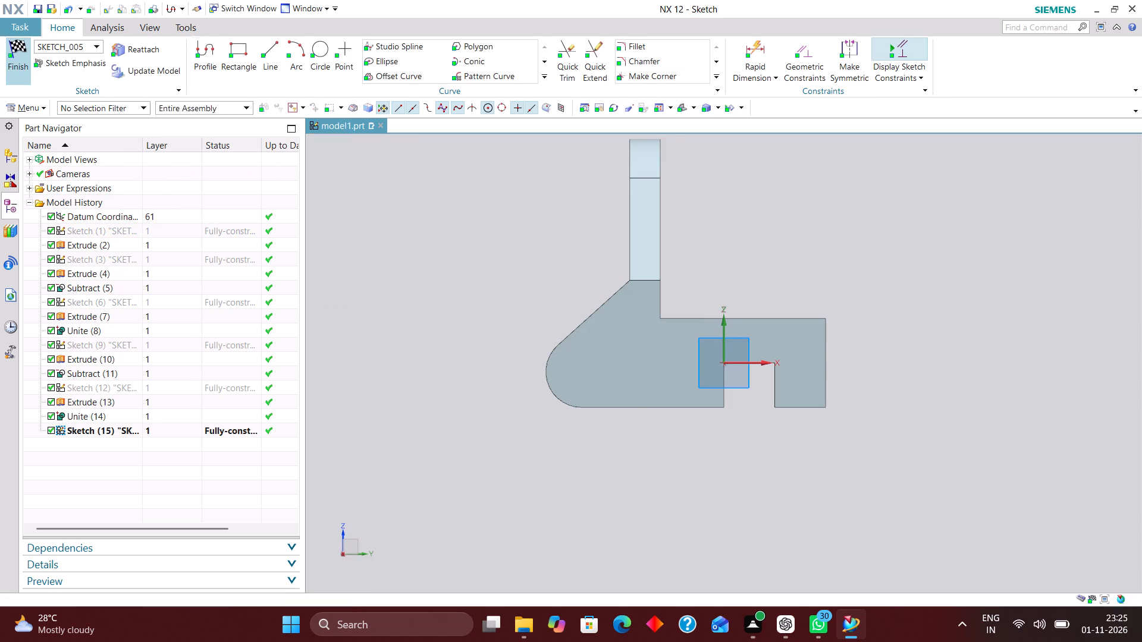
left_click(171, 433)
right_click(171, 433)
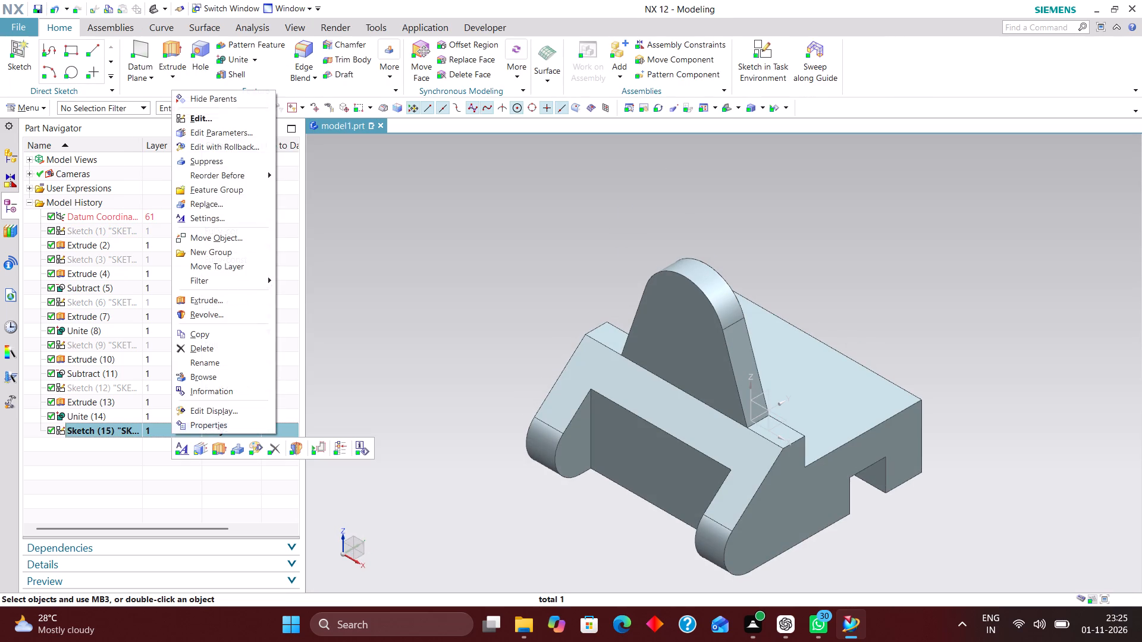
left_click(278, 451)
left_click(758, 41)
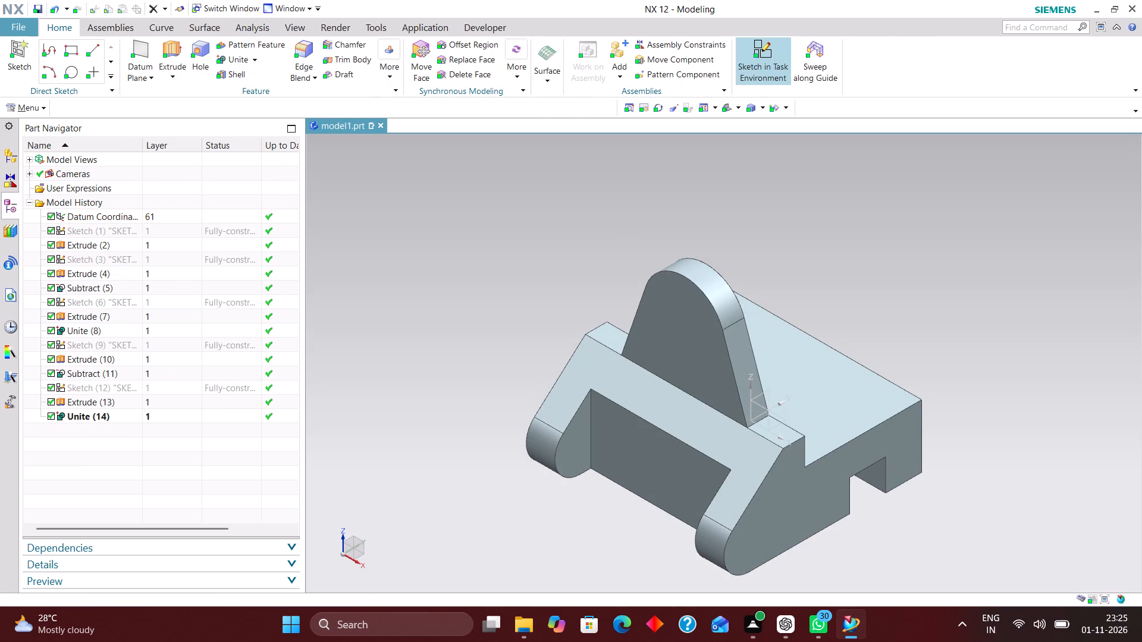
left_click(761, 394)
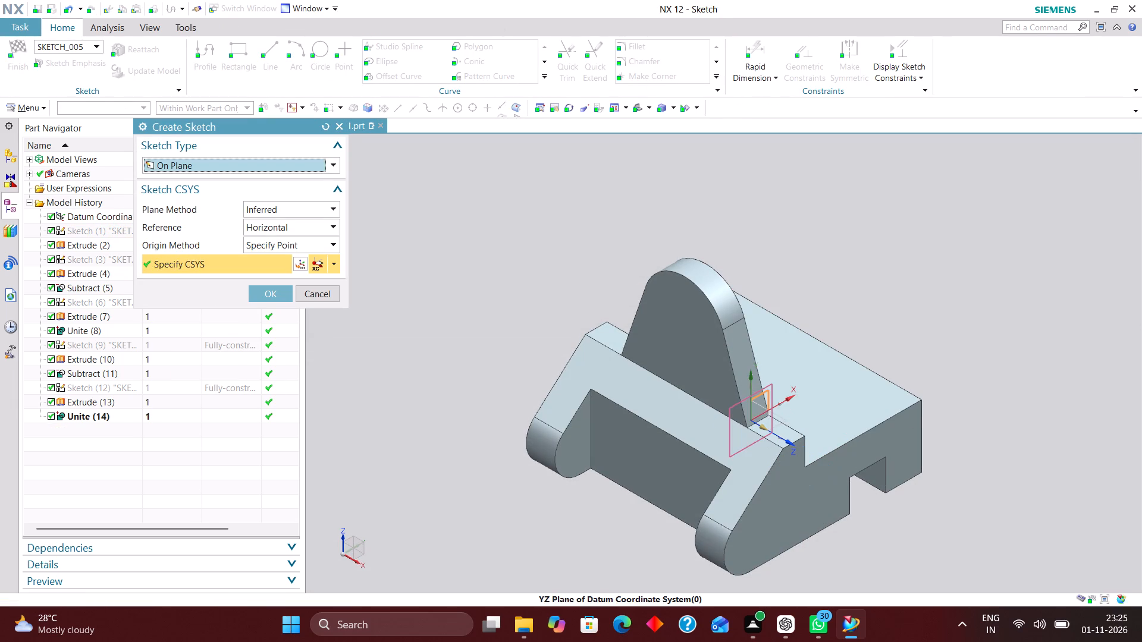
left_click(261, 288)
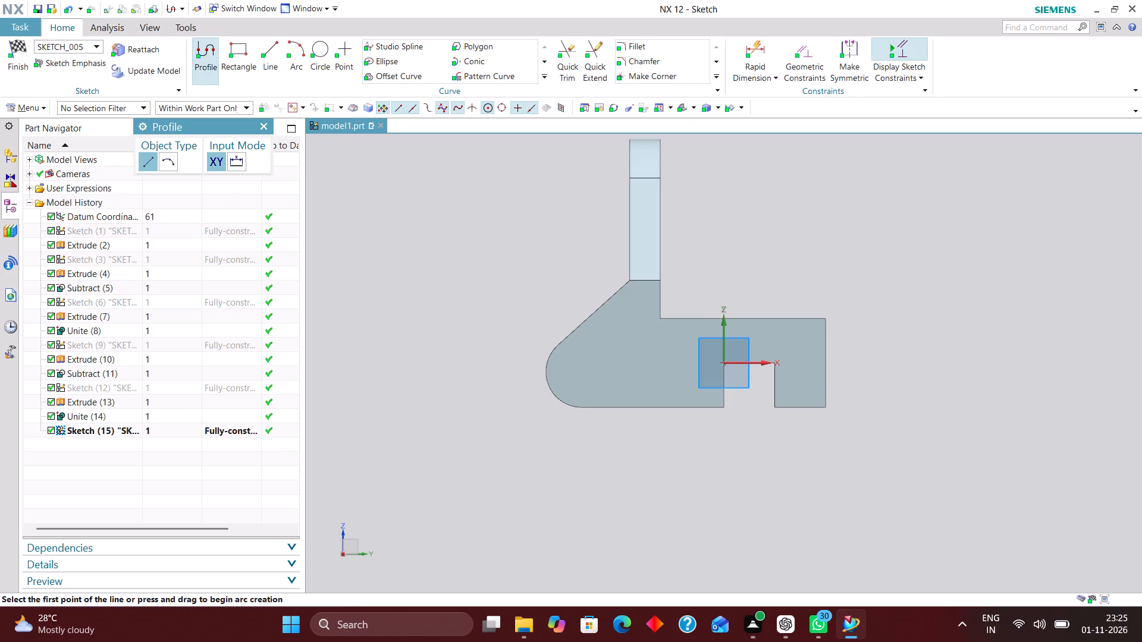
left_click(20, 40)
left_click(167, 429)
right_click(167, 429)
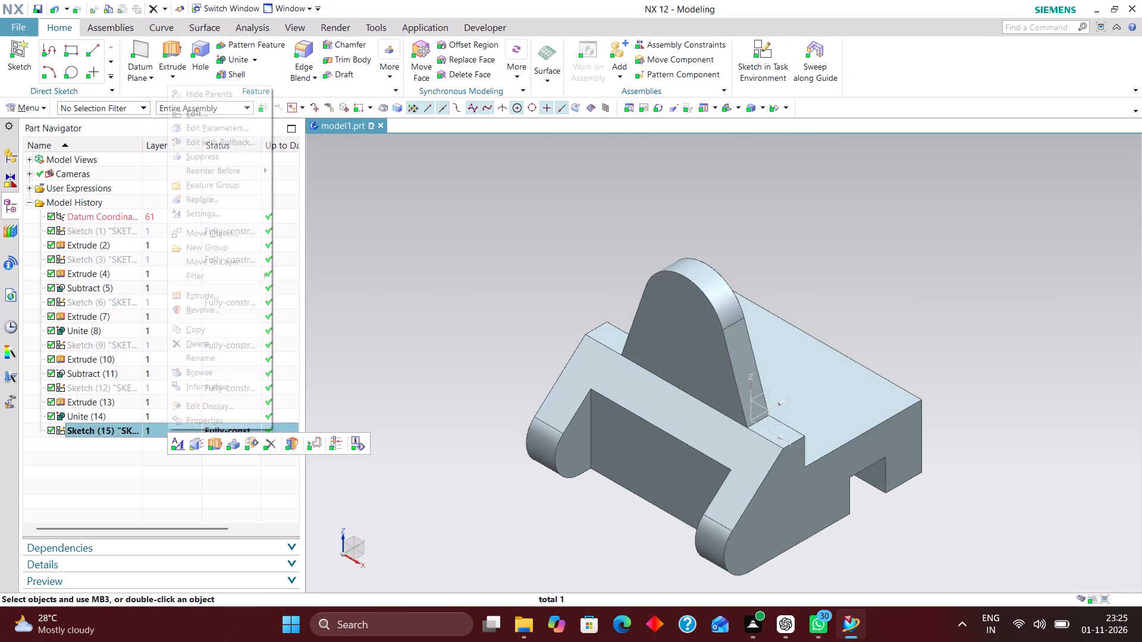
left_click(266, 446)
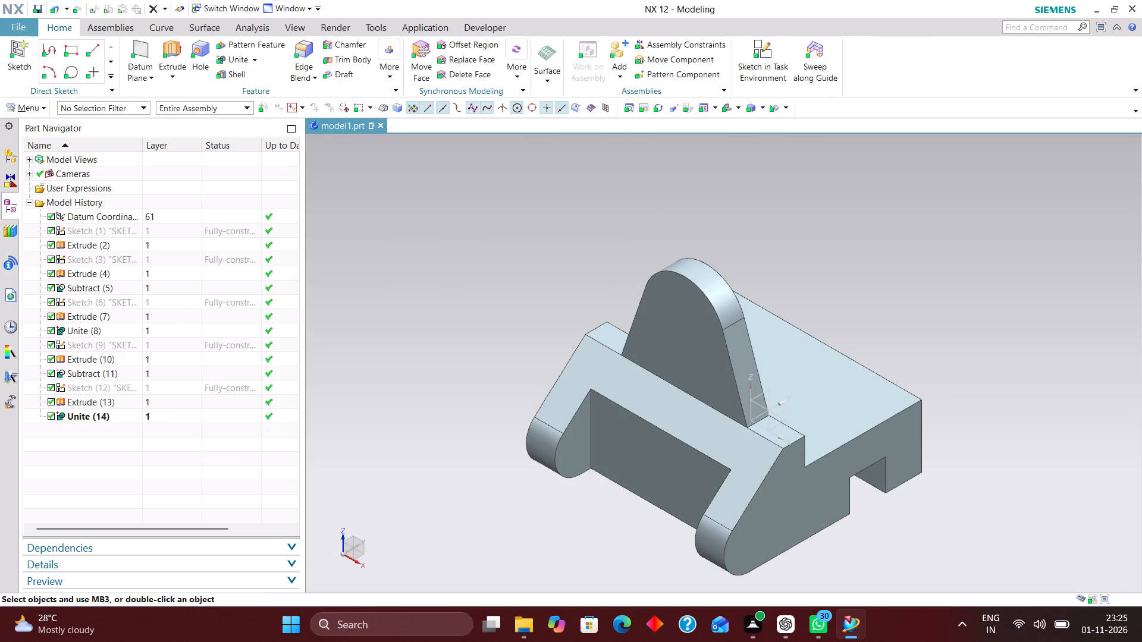
Create a task-environment sketch on the YZ plane of the datum coordinate system.
left_click(755, 47)
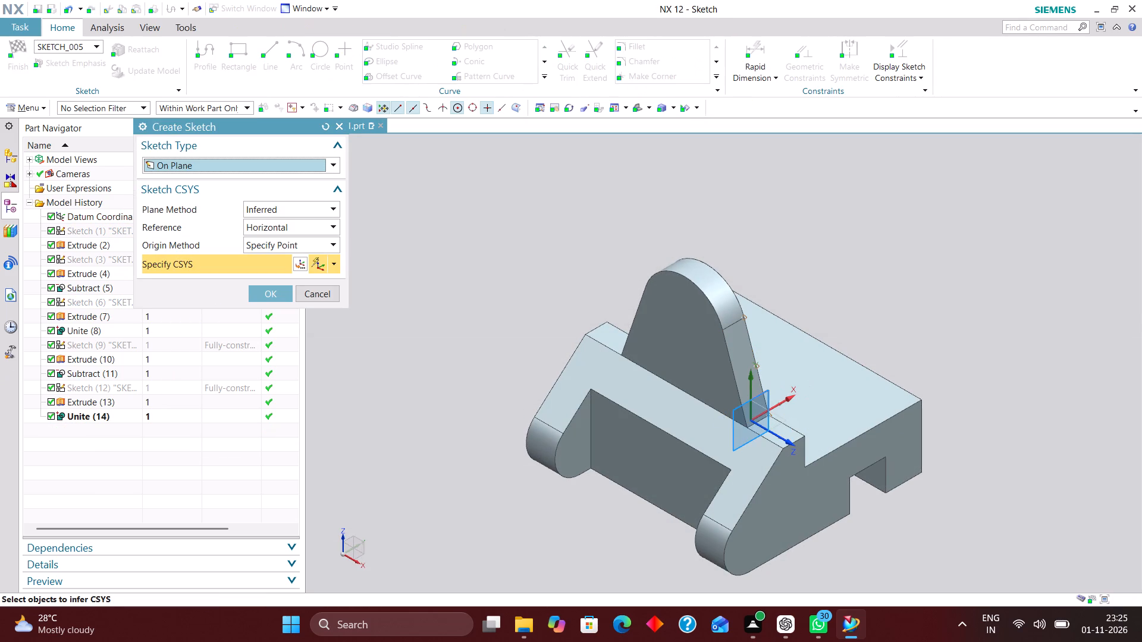
left_click(760, 395)
left_click(261, 280)
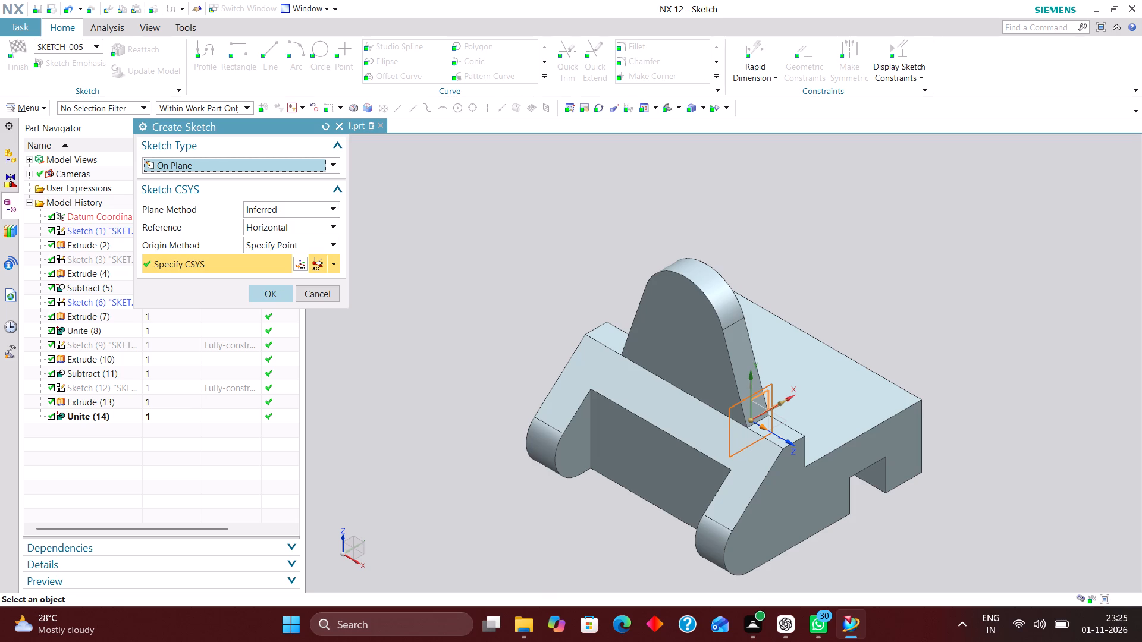
left_click(267, 292)
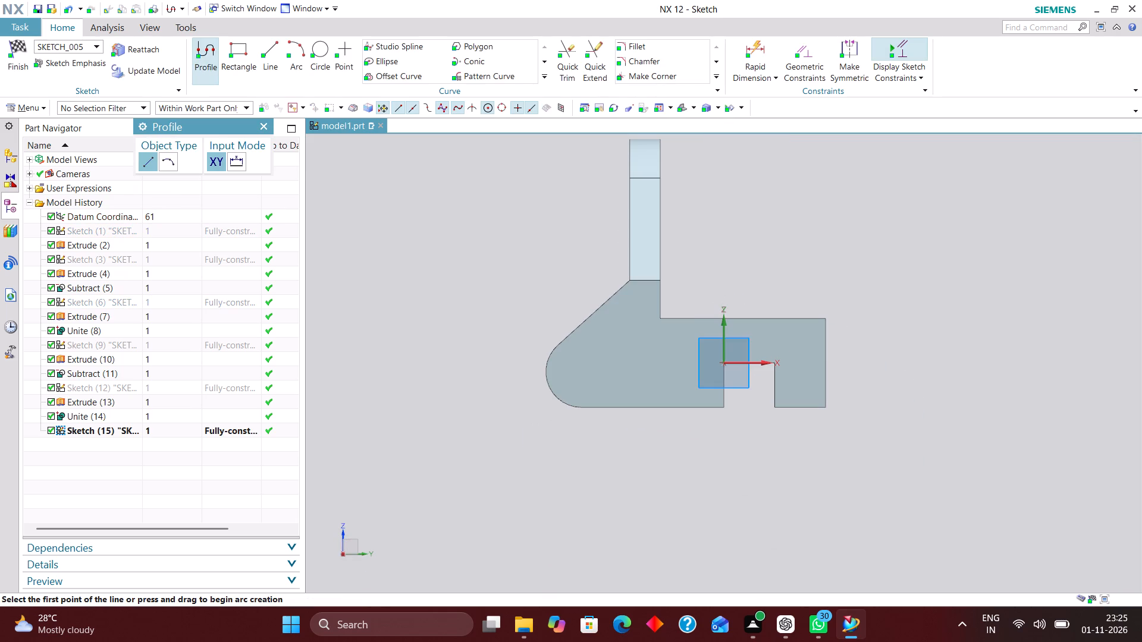
Finish the empty YZ-plane sketch and delete it from the model history.
left_click(23, 47)
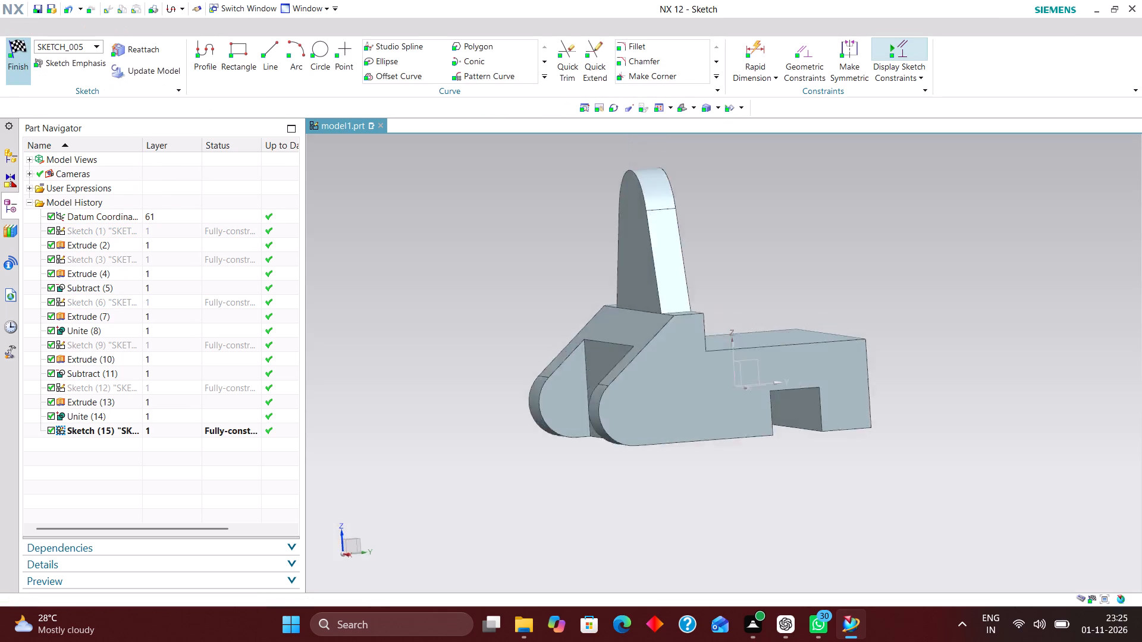
left_click(172, 432)
right_click(172, 432)
left_click(275, 446)
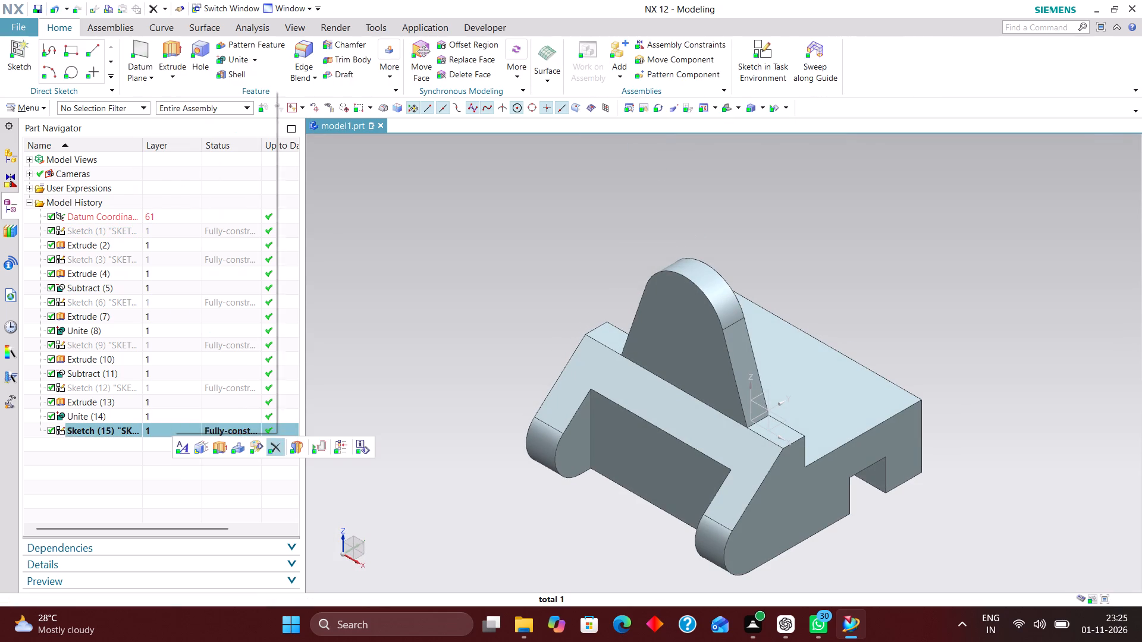
Create a task-environment sketch on the XZ plane of the datum coordinate system.
left_click(770, 46)
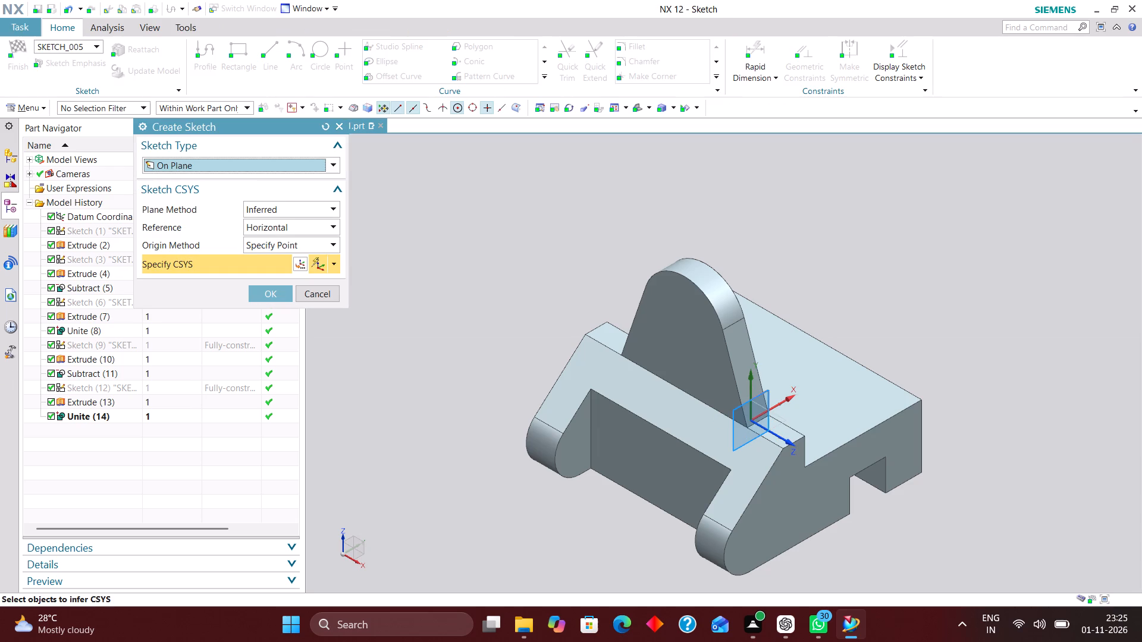
left_click(764, 410)
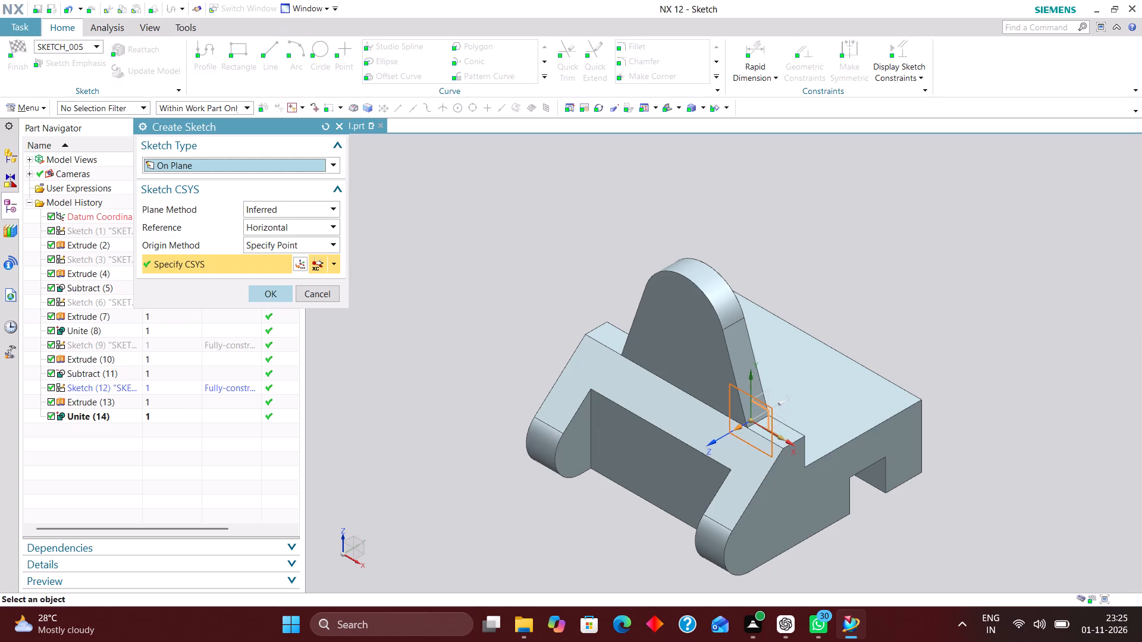
left_click(266, 295)
Sketch a circle about 83 mm in diameter, centred above the round-topped lug near the vertical axis.
scroll(644, 548, "down", 3)
scroll(716, 389, "up", 3)
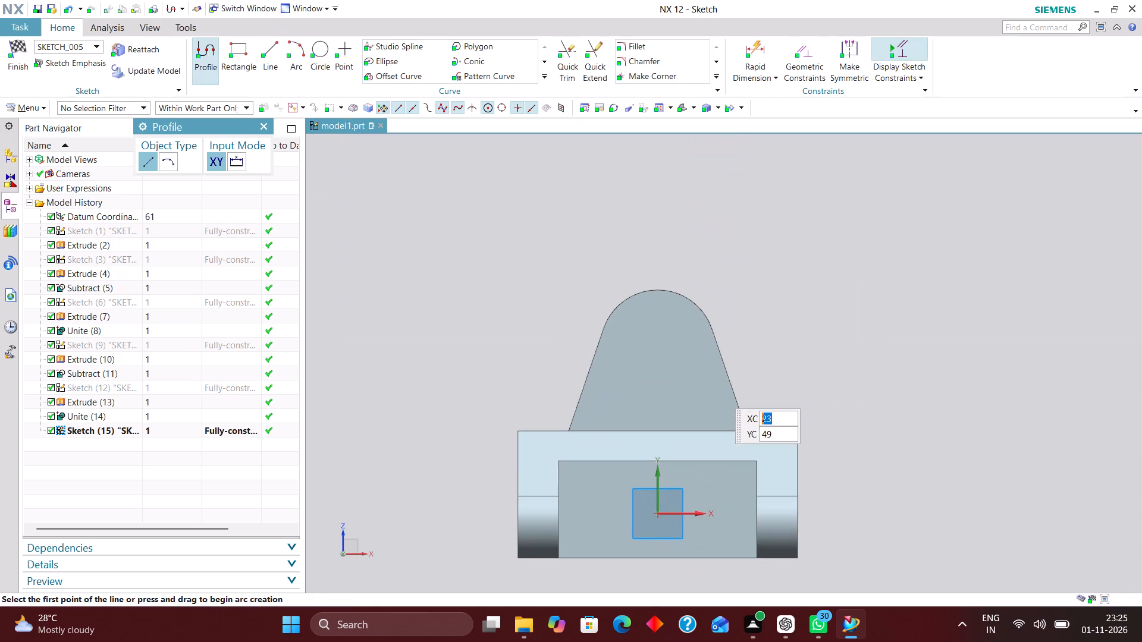
left_click(320, 51)
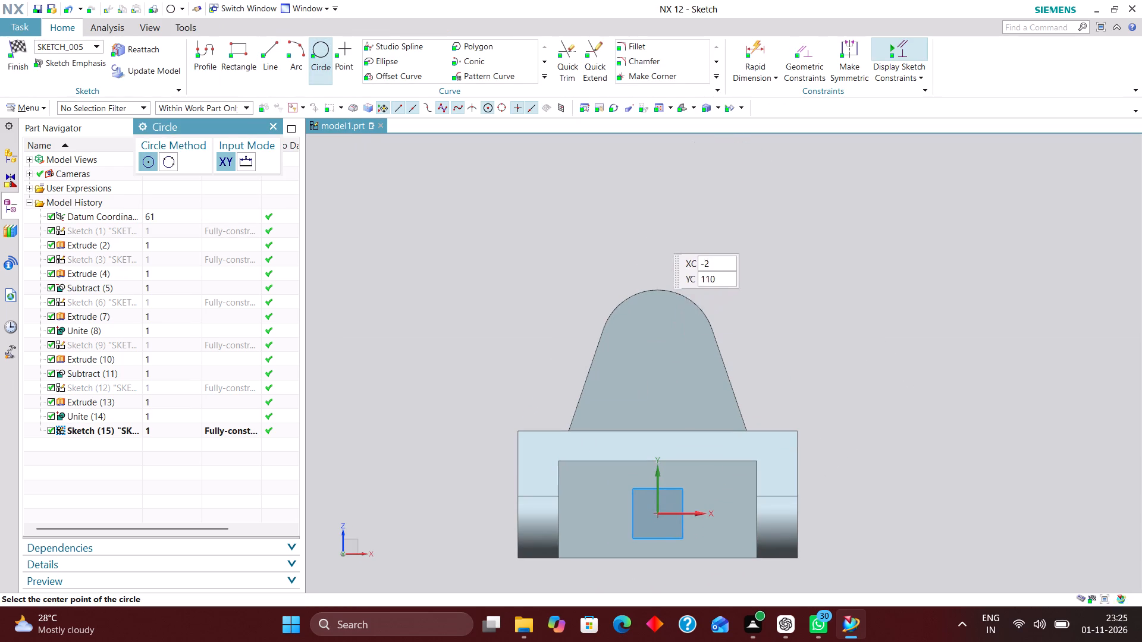
left_click(657, 248)
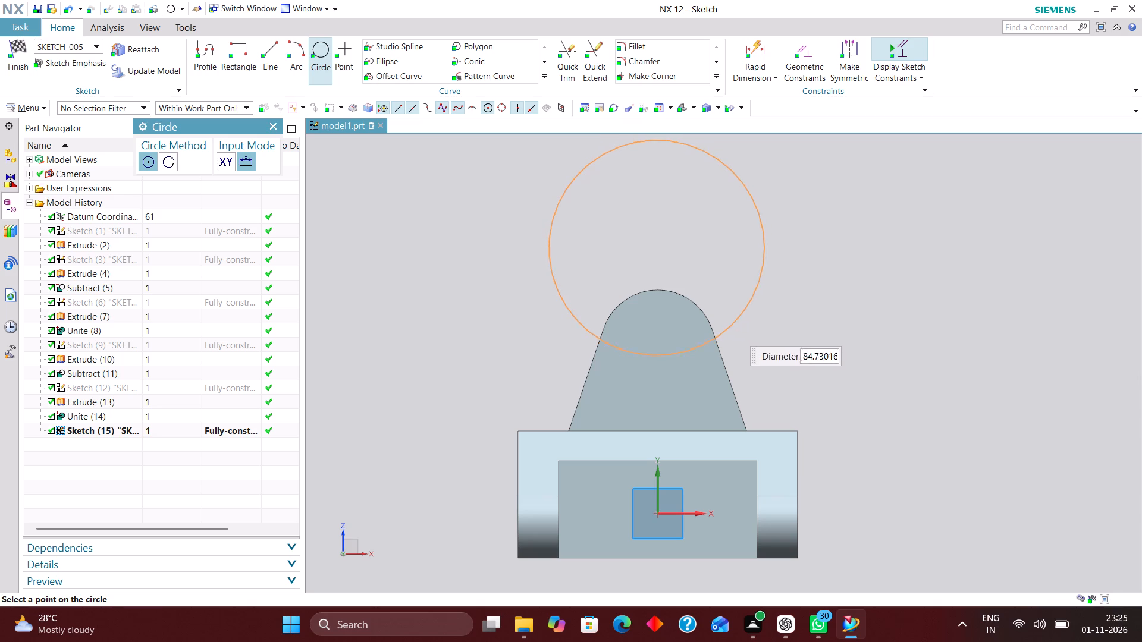
left_click(729, 325)
Constrain the circle's centre onto the sketch's vertical axis with a Point on Curve constraint.
left_click(801, 55)
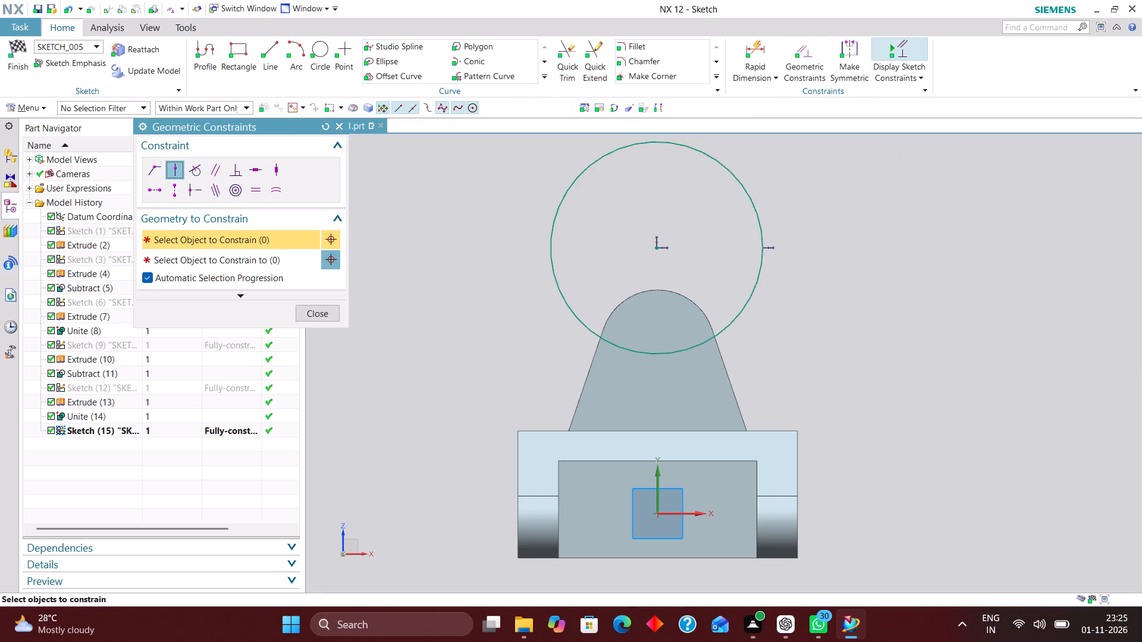
left_click(658, 244)
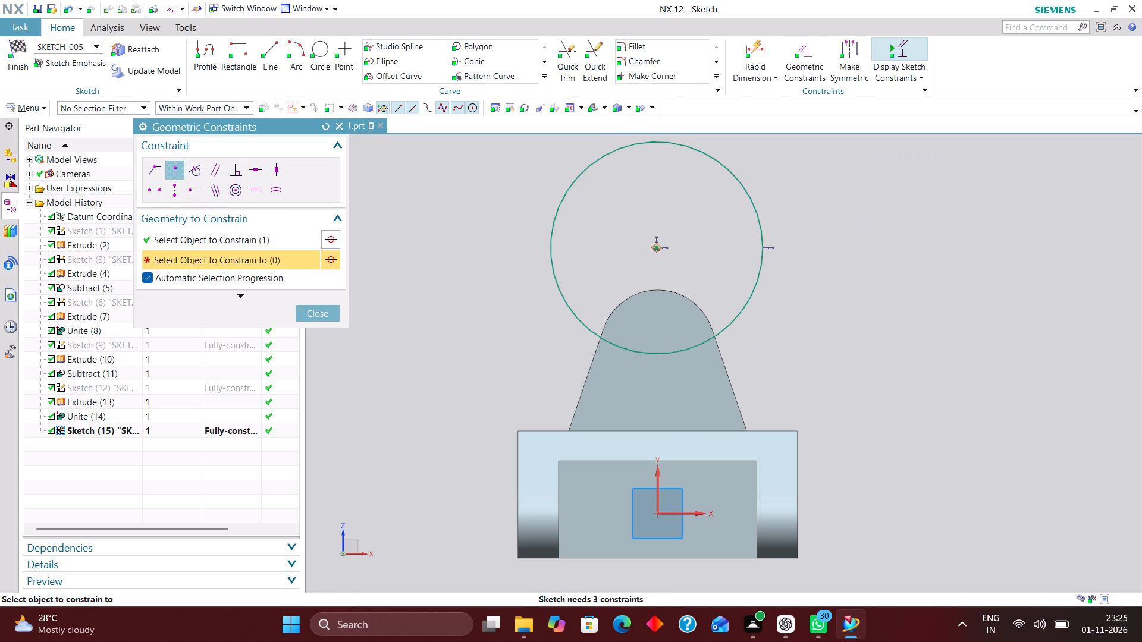
left_click(663, 489)
Dimension the circle's centre 83 mm above the base's bottom edge.
left_click(752, 48)
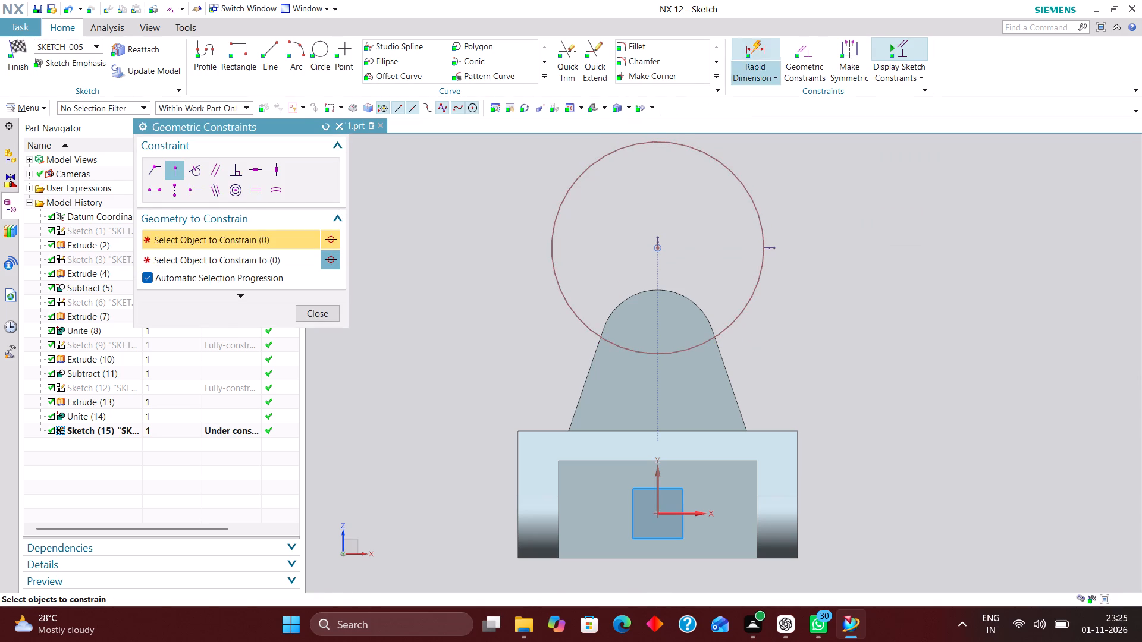
left_click(670, 559)
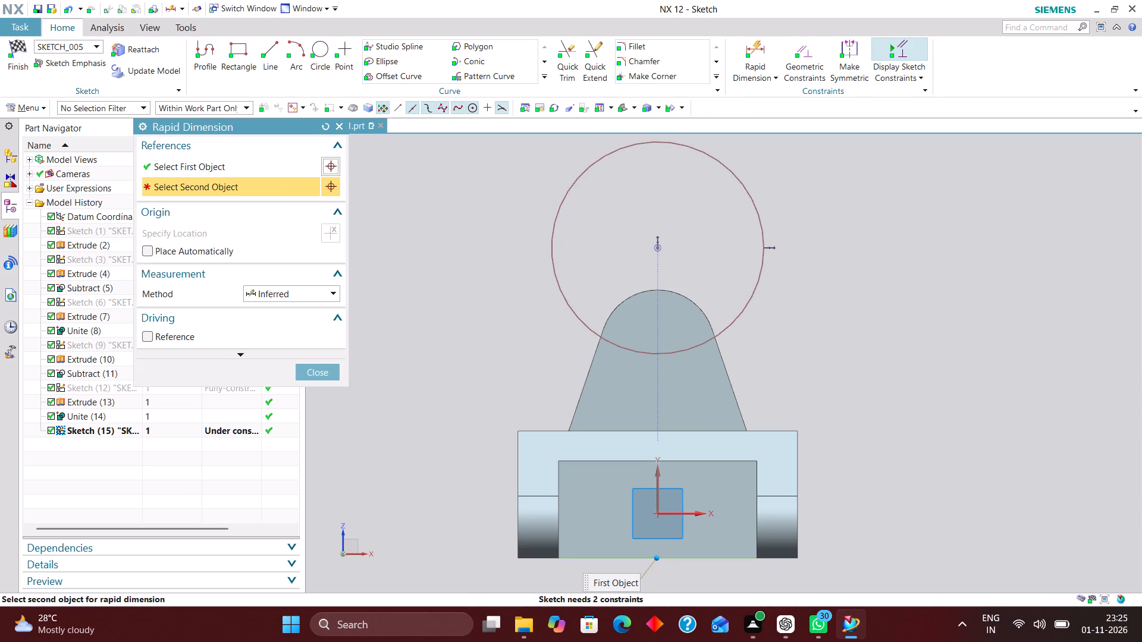
left_click(657, 246)
left_click(958, 401)
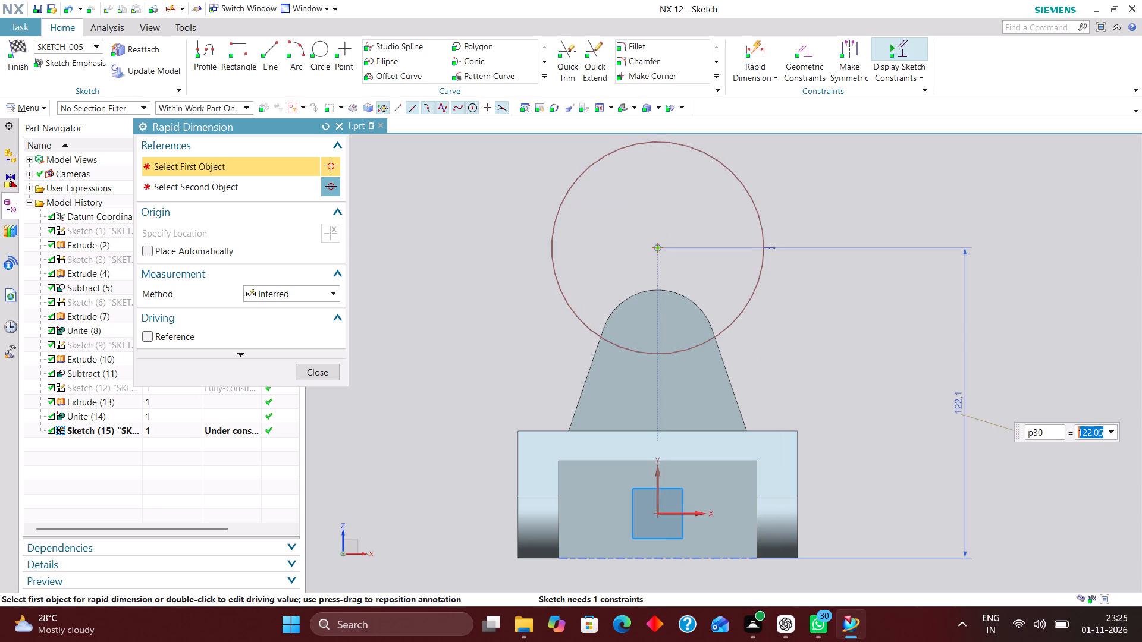
key("8")
key("3")
key("Return")
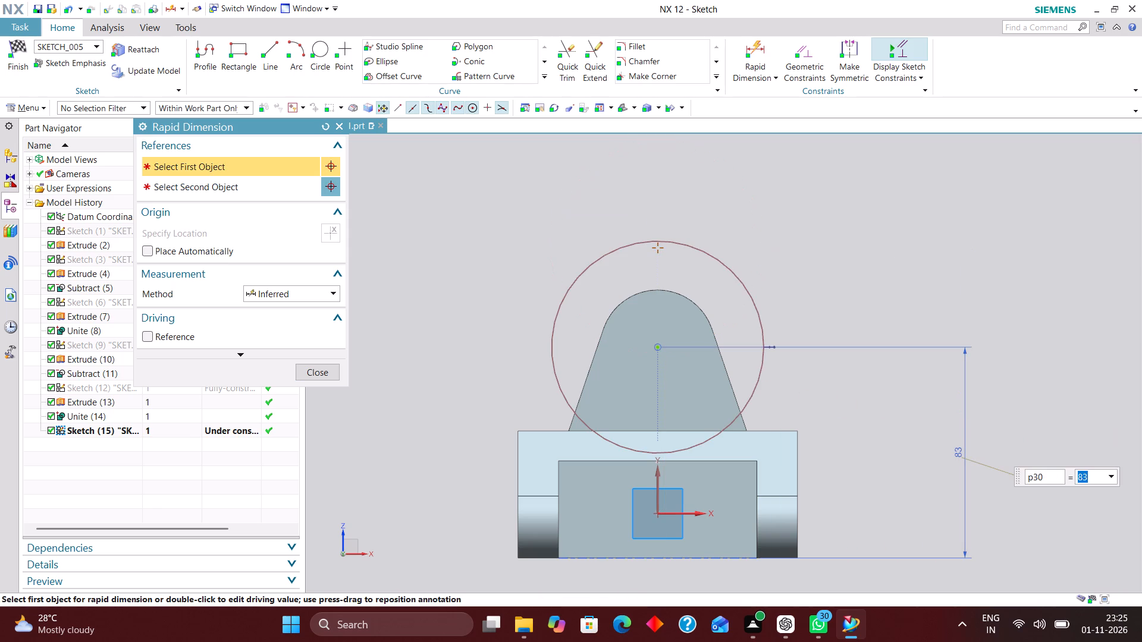
Set the circle's diameter to 45 mm with a Diametral dimension and finish the sketch.
left_click(321, 298)
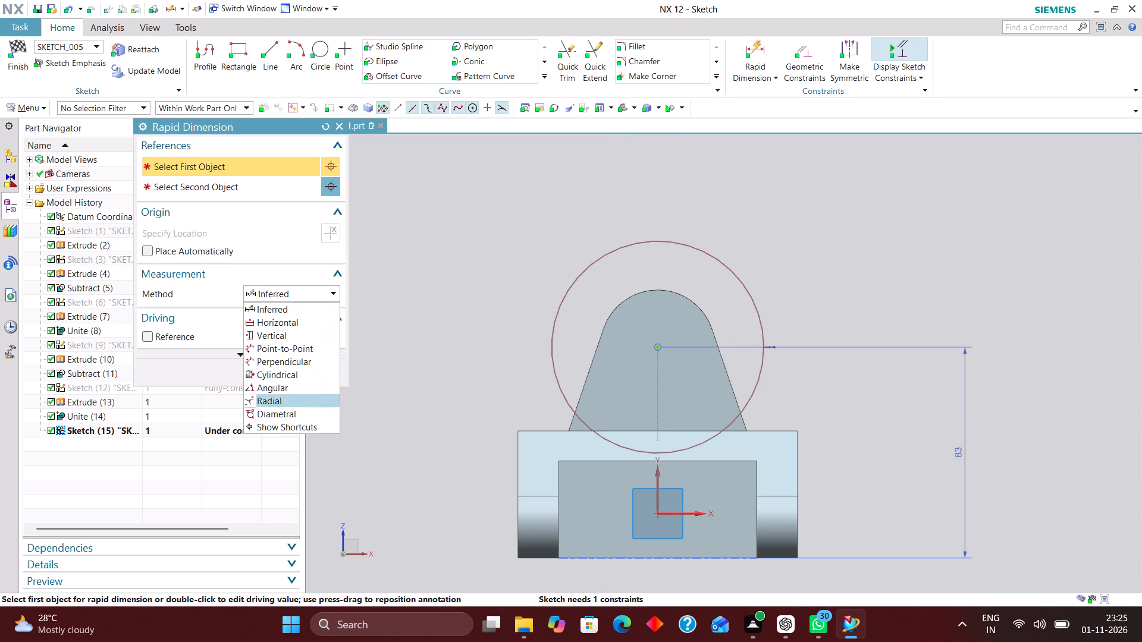
left_click(306, 414)
left_click(739, 288)
left_click(807, 248)
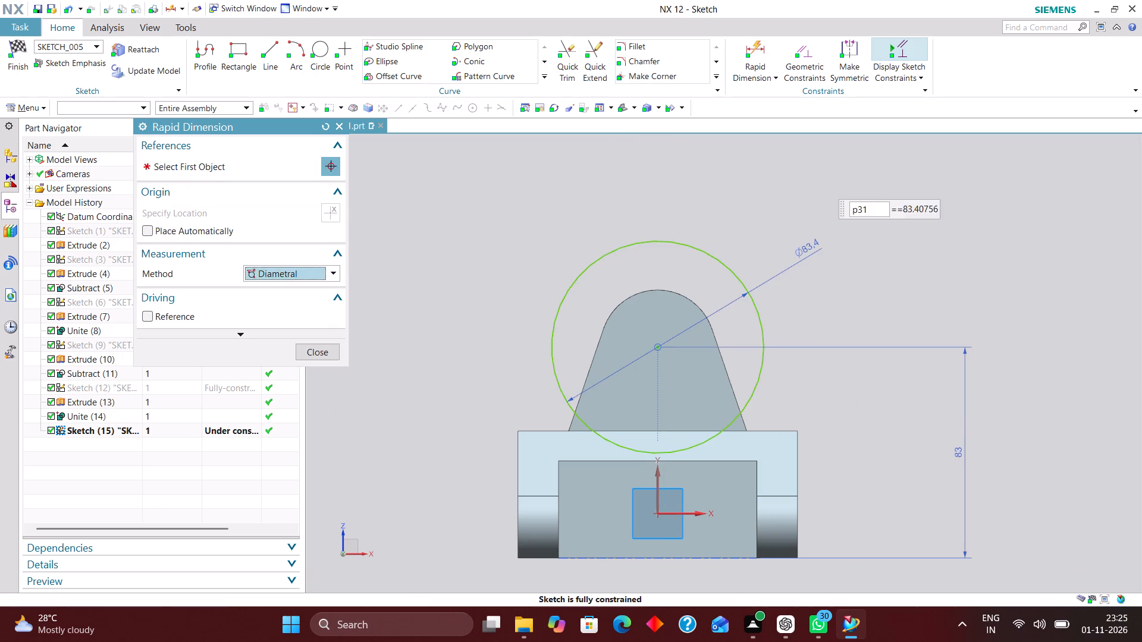
type("45")
key("Return")
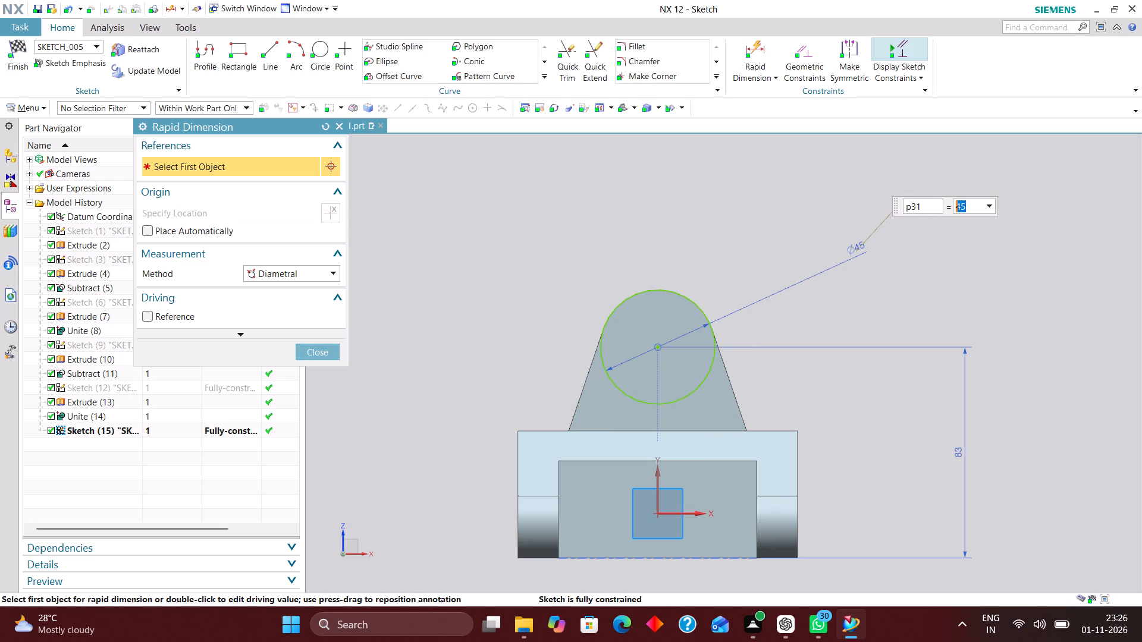
left_click(314, 351)
left_click(20, 44)
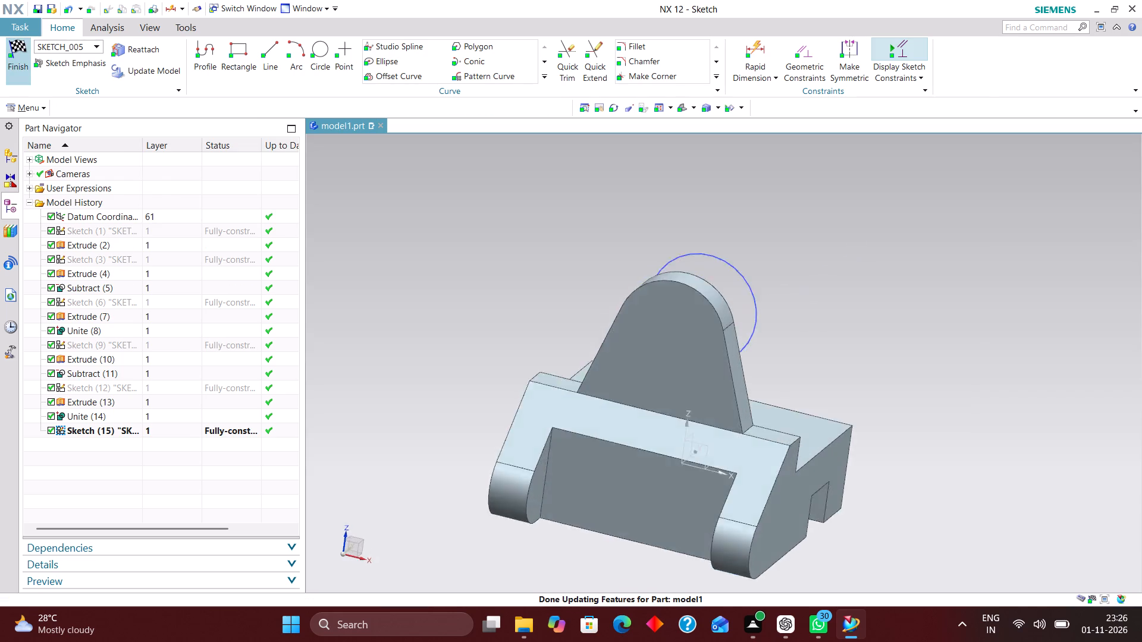
Extrude the 45 mm circle from a start distance of 25 mm to an end distance of 50 mm with Boolean None.
left_click(172, 49)
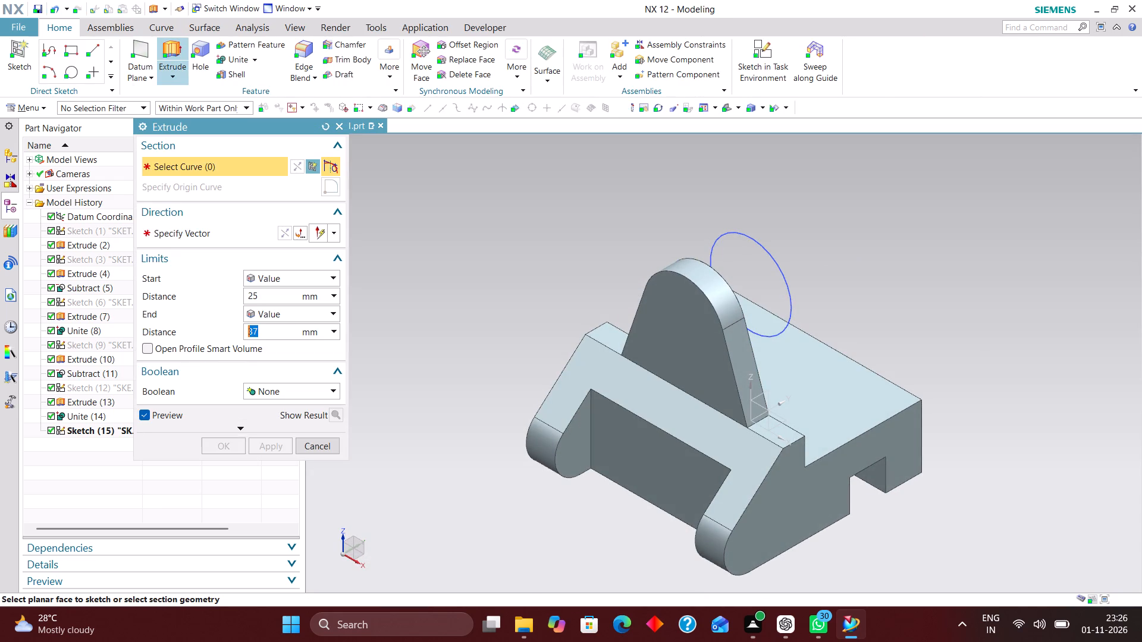
left_click(772, 260)
middle_click_drag(984, 304, 970, 266)
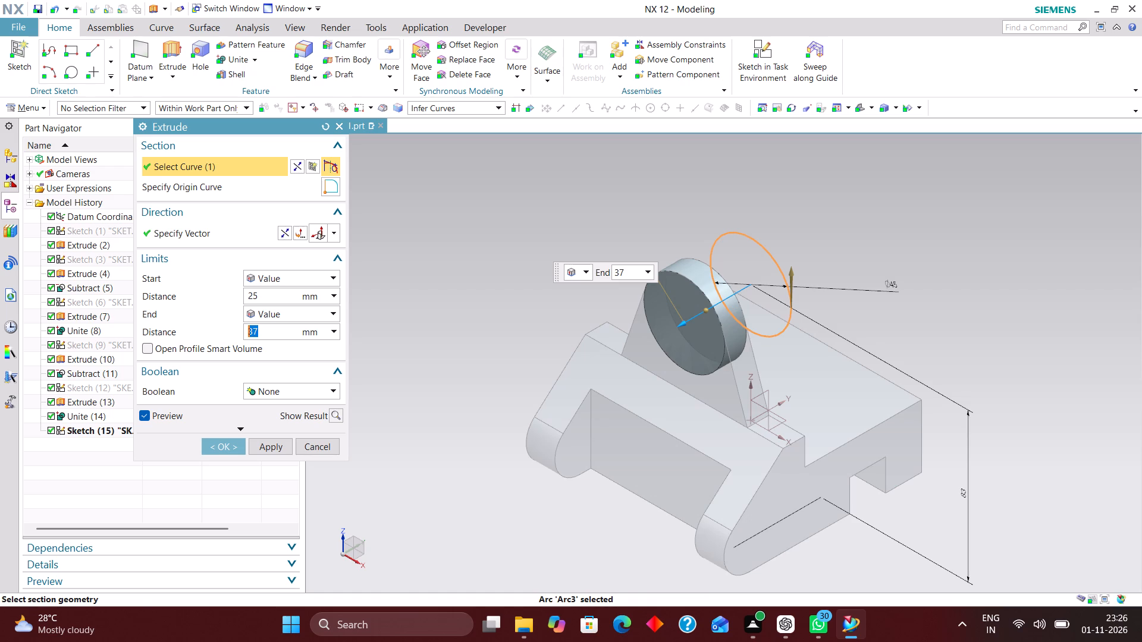
middle_click_drag(970, 266, 931, 262)
right_click_drag(966, 241, 912, 248)
scroll(696, 334, "up", 5)
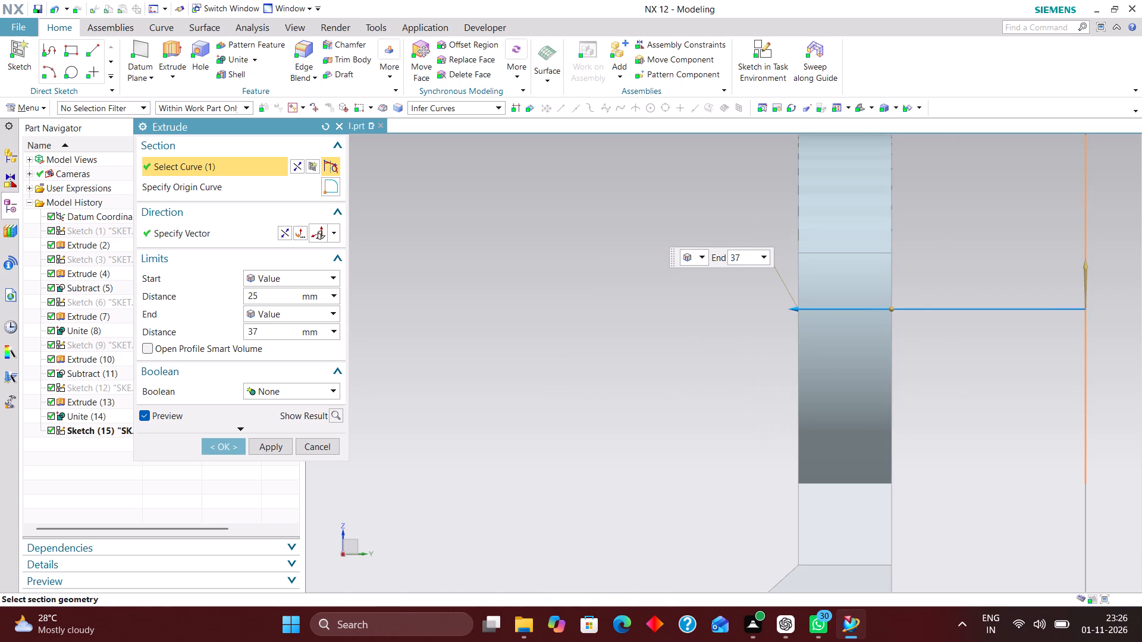
scroll(707, 341, "down", 1)
scroll(724, 329, "up", 2)
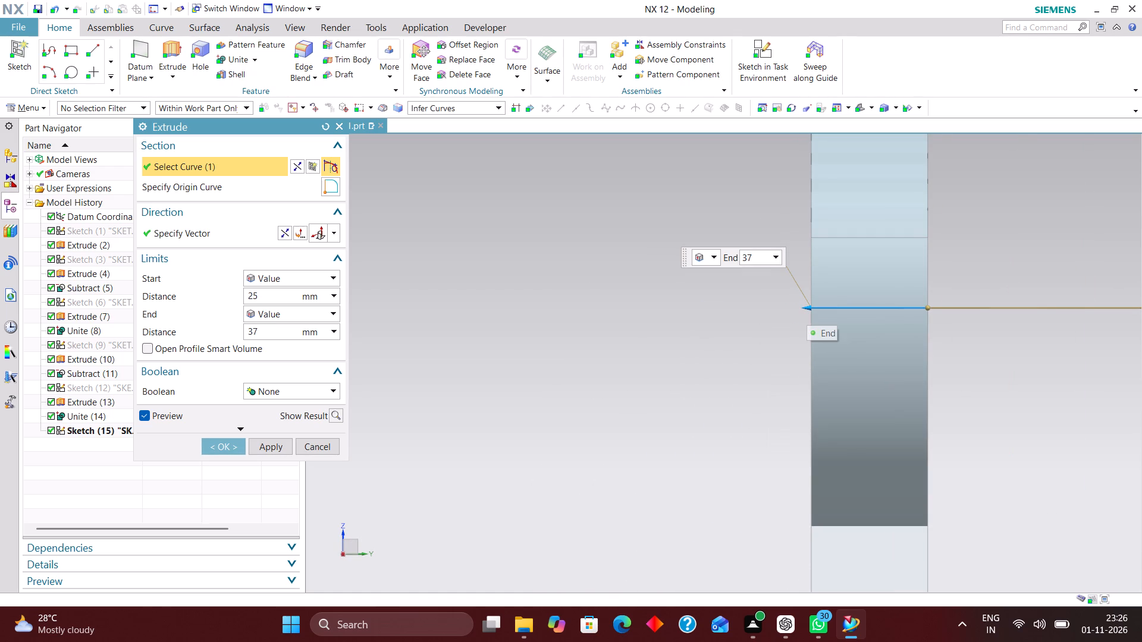
scroll(774, 377, "down", 2)
left_click_drag(790, 333, 781, 333)
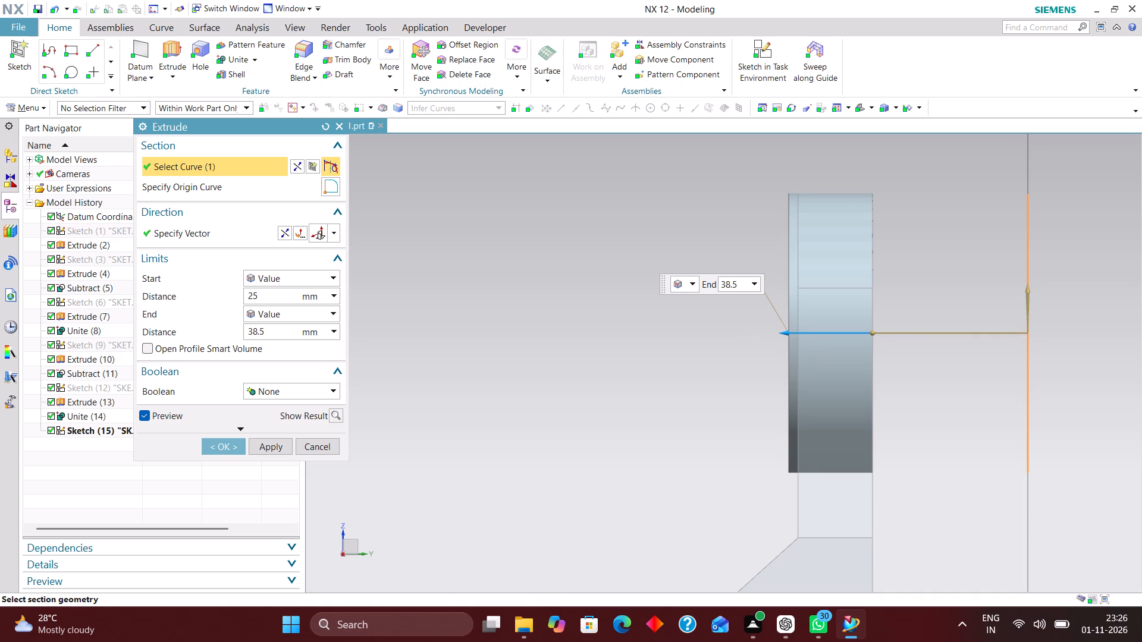
left_click_drag(781, 333, 764, 334)
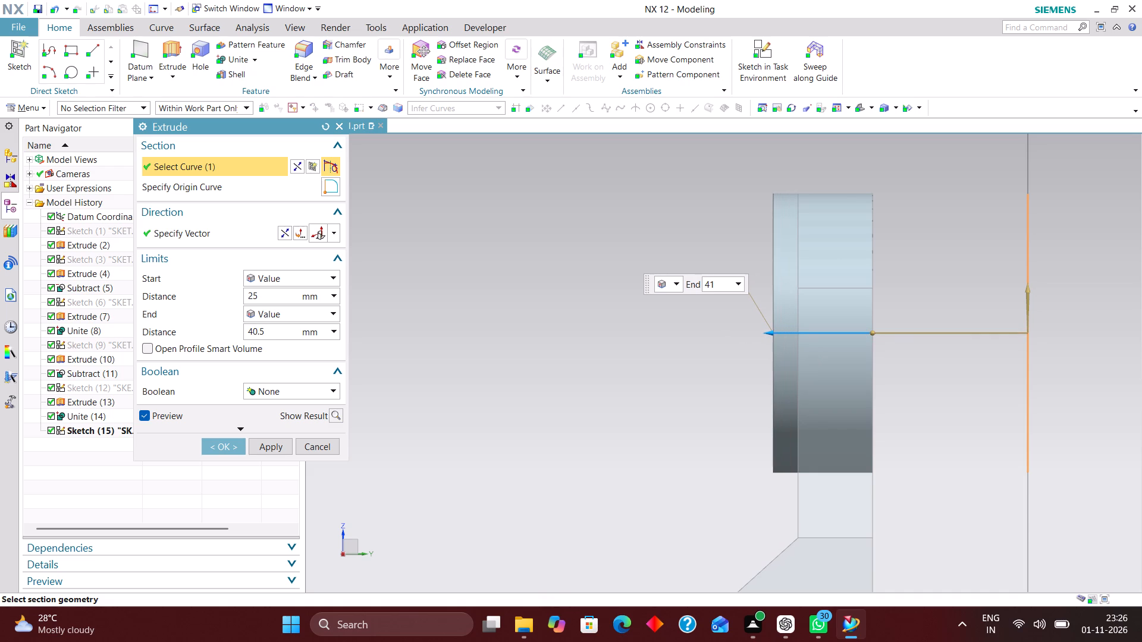
left_click_drag(764, 334, 709, 331)
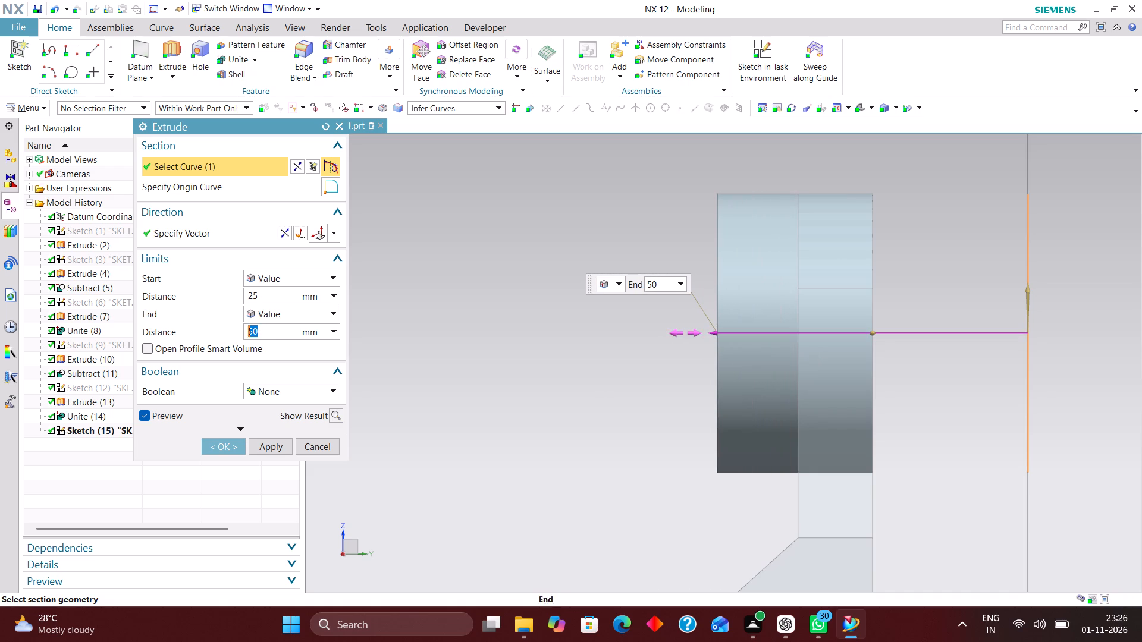
left_click(224, 446)
Measure the distance from the round boss's front face to the upright lug's back face.
middle_click_drag(684, 343, 713, 369)
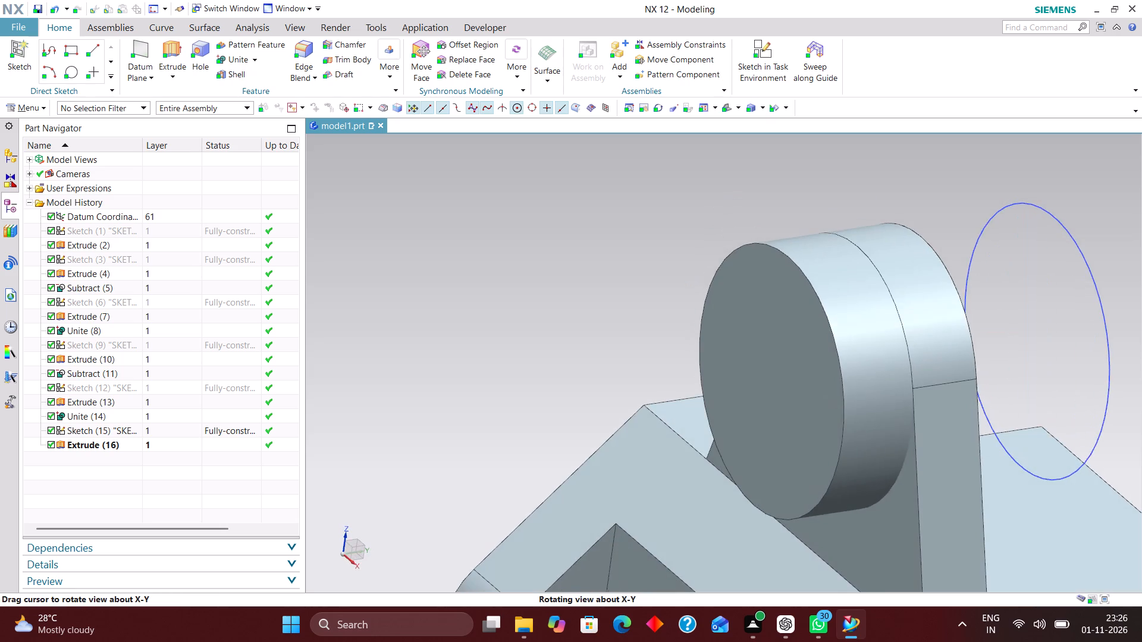
middle_click_drag(713, 369, 700, 364)
left_click(269, 26)
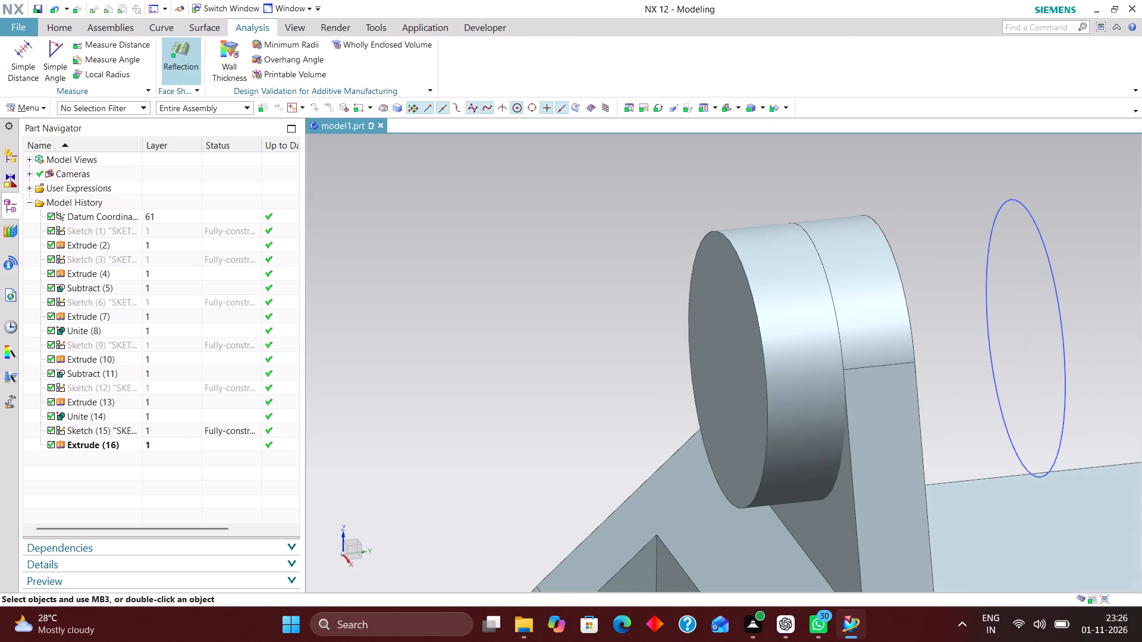
left_click(31, 53)
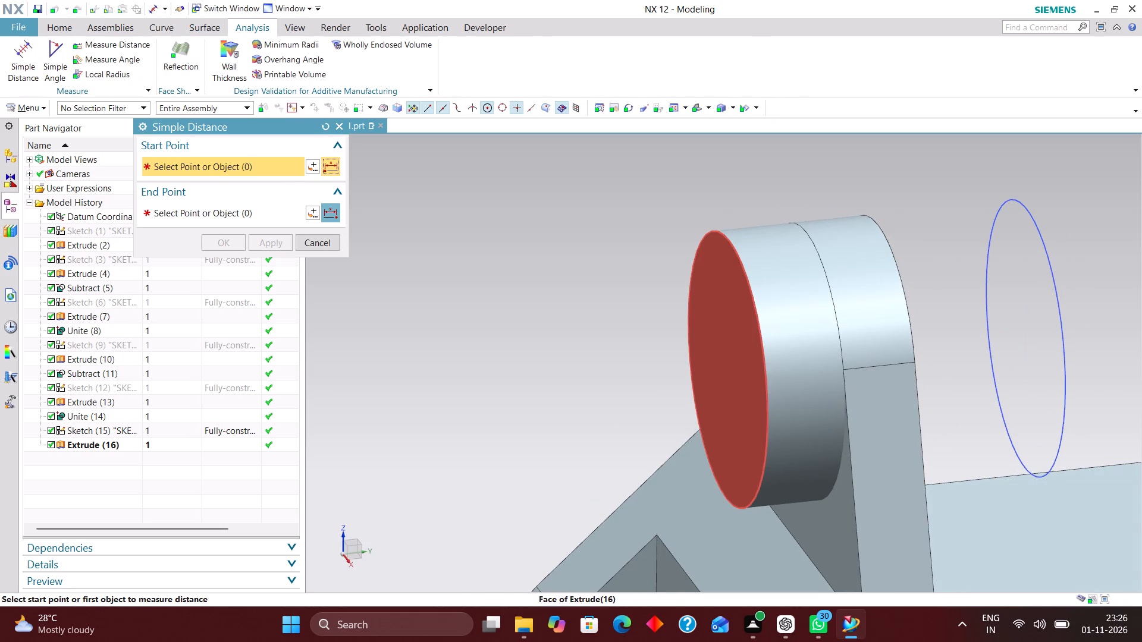
left_click(703, 283)
middle_click_drag(944, 309, 851, 315)
scroll(851, 315, "up", 1)
left_click(837, 307)
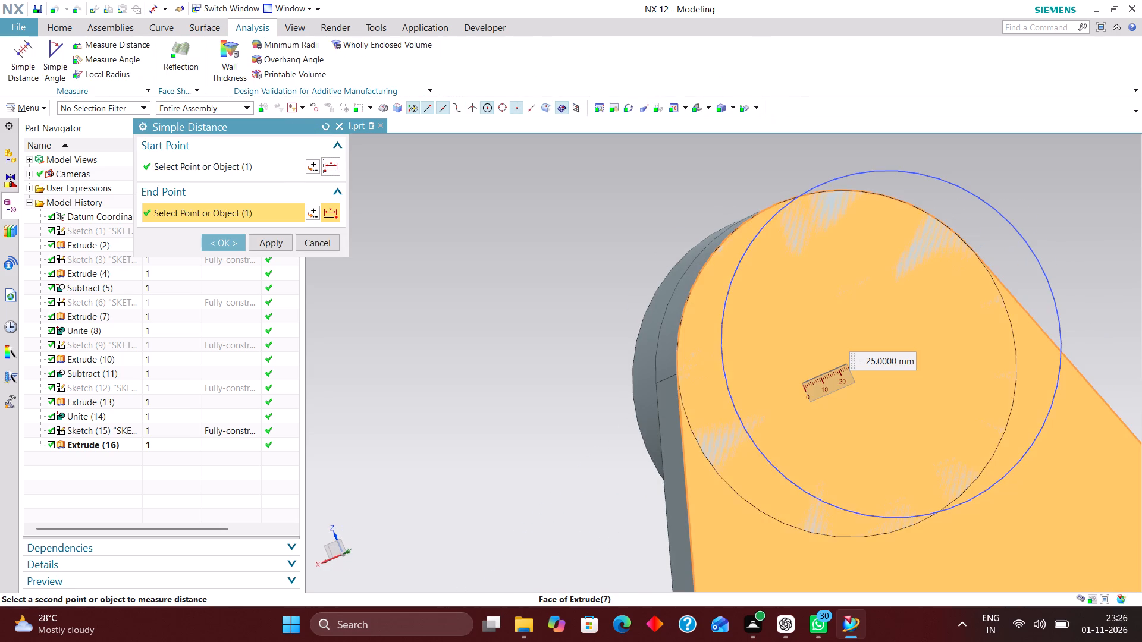
middle_click_drag(629, 248, 683, 253)
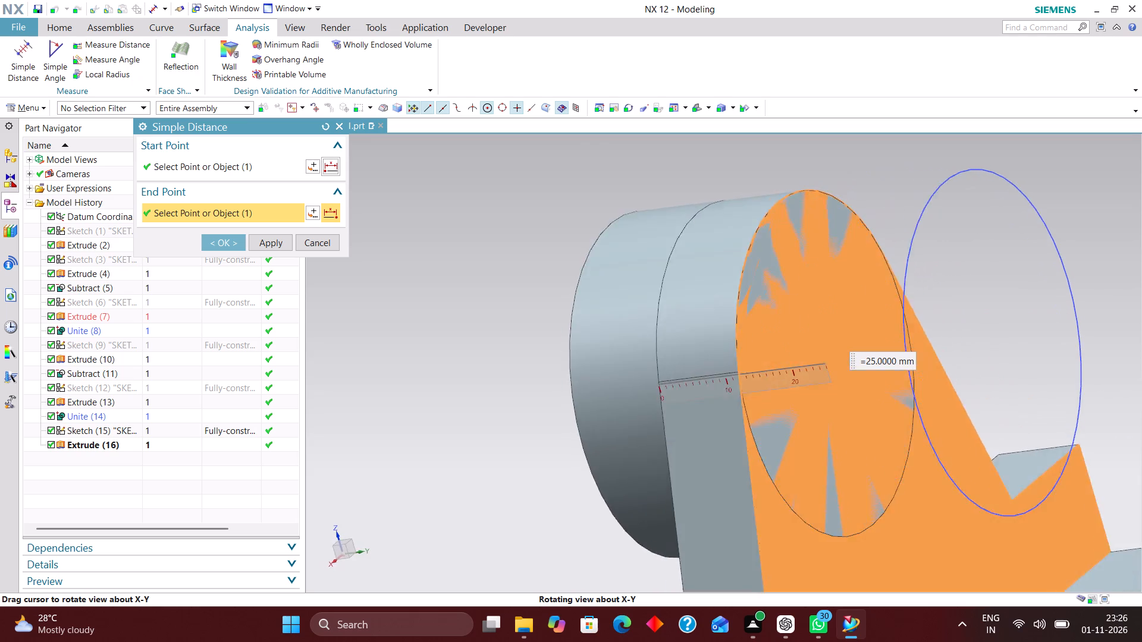
middle_click_drag(683, 253, 713, 246)
left_click(320, 241)
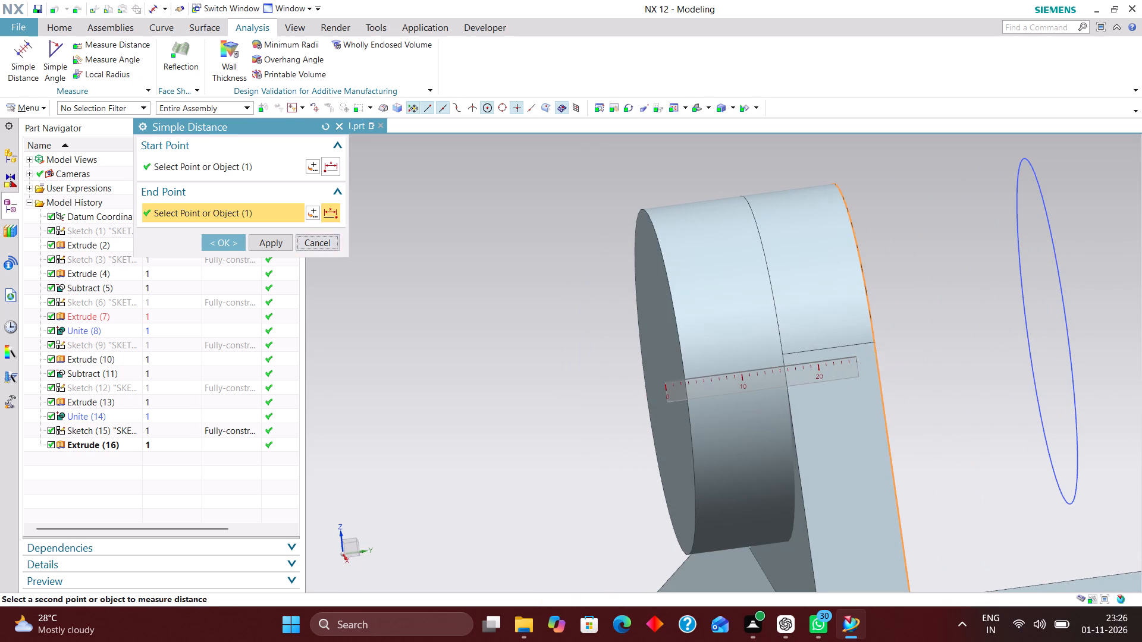
Edit the round boss extrusion and set its end distance to 45 mm.
double_click(707, 292)
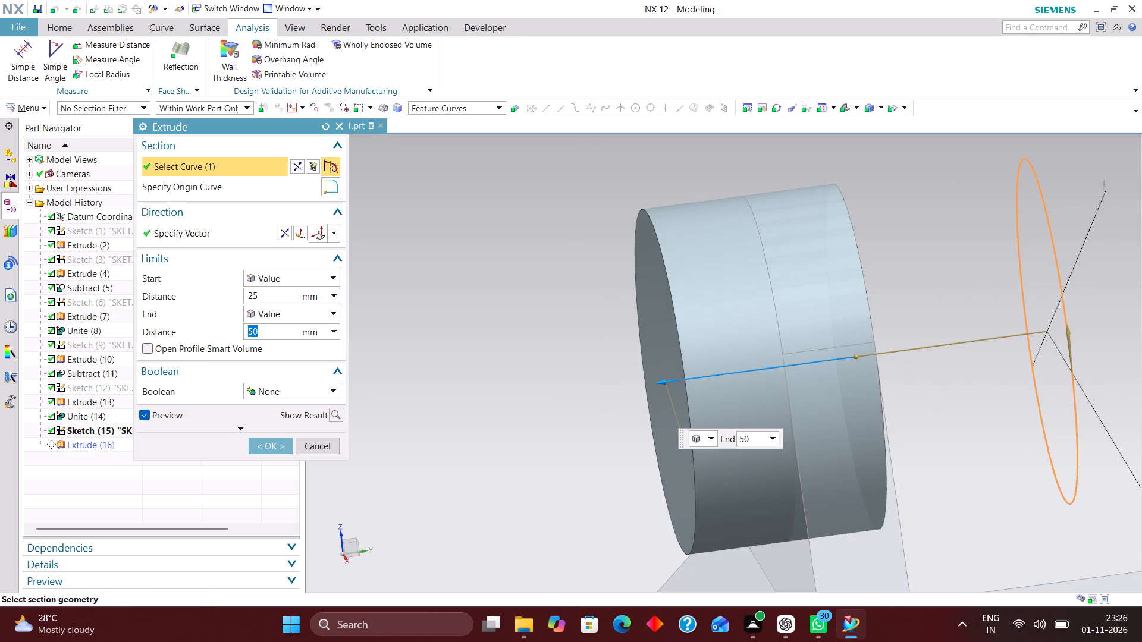
left_click_drag(661, 380, 688, 379)
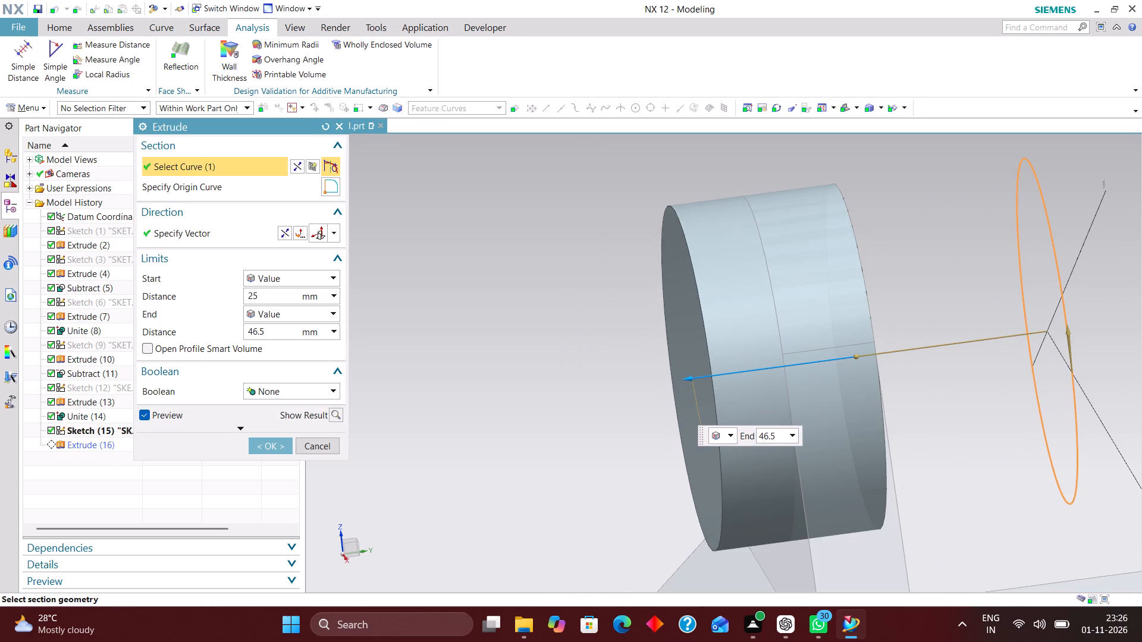
left_click_drag(688, 379, 698, 374)
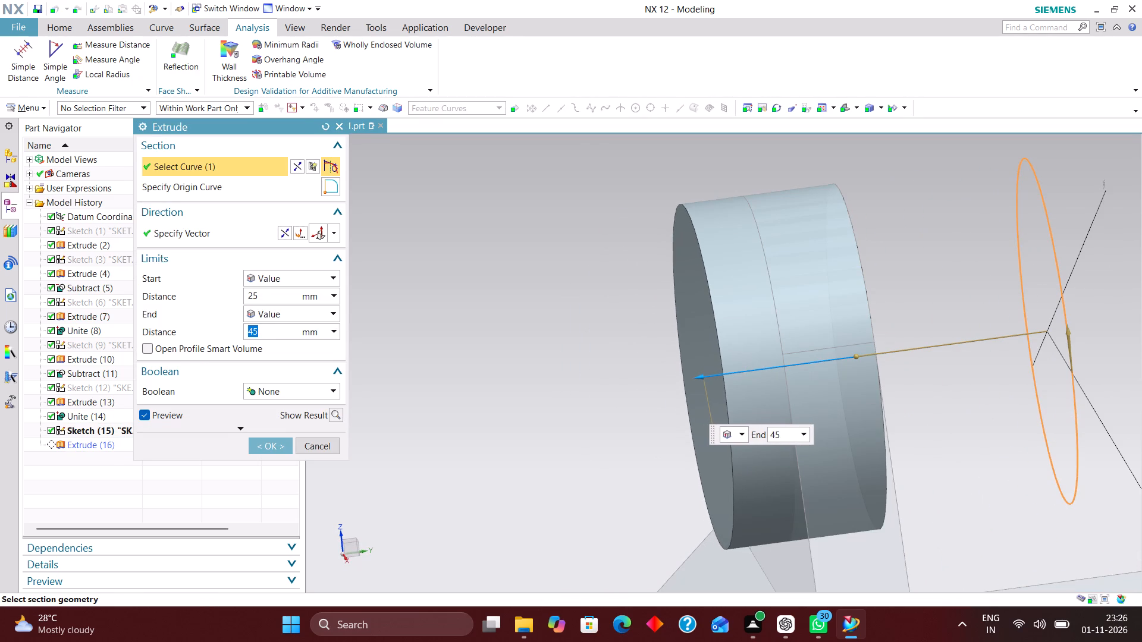
left_click(277, 448)
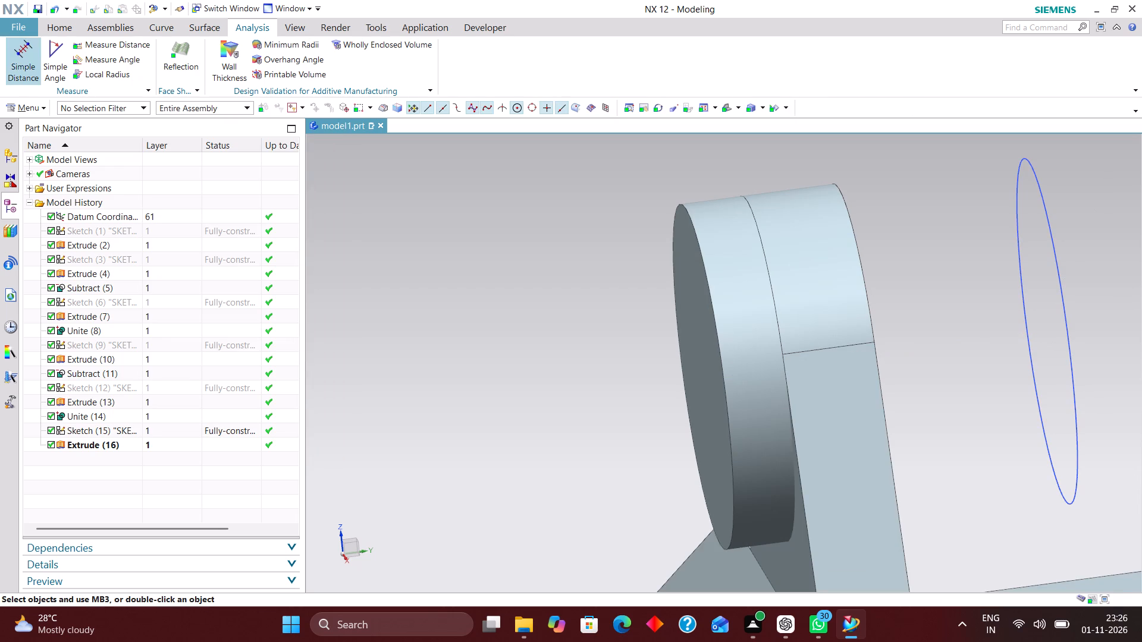
Measure the distance from the round boss's front face to the upright lug's back face.
left_click(24, 49)
left_click(693, 389)
middle_click_drag(912, 389, 913, 390)
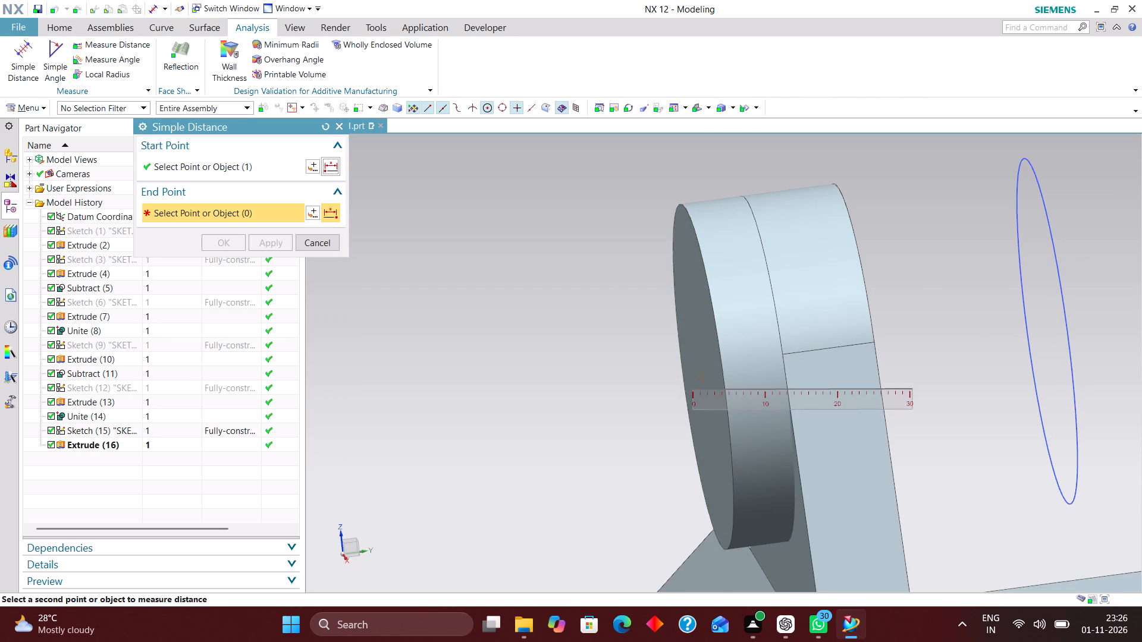
middle_click_drag(913, 390, 859, 394)
left_click(755, 371)
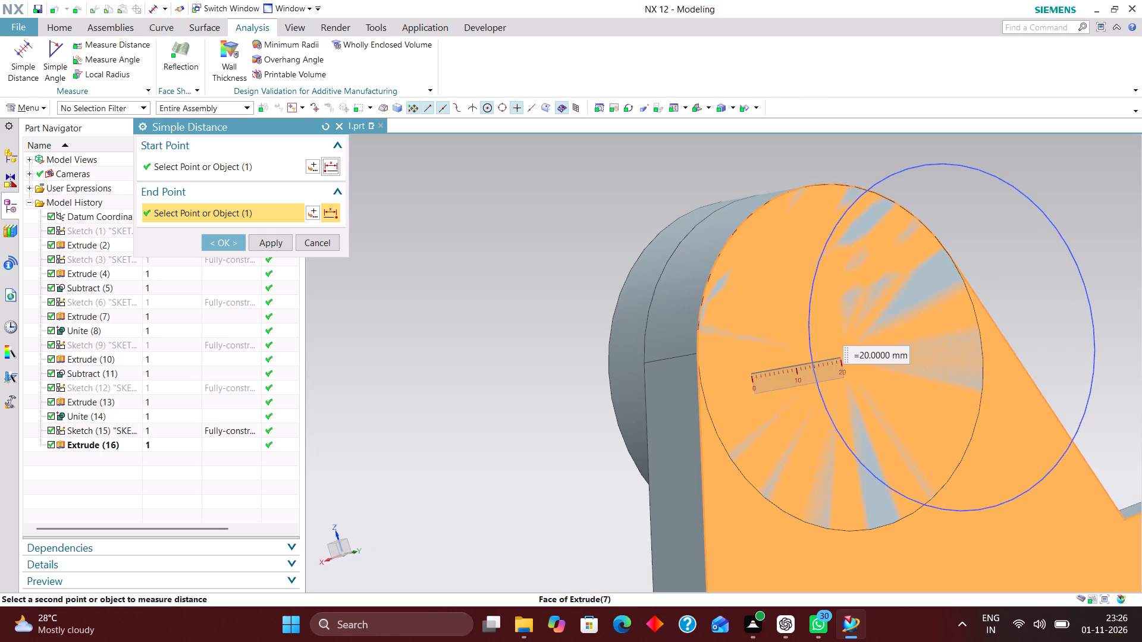
left_click(322, 250)
Unite the round boss with the bracket body, taking the bracket as target and the boss as tool.
middle_click_drag(479, 294, 531, 300)
scroll(531, 300, "up", 1)
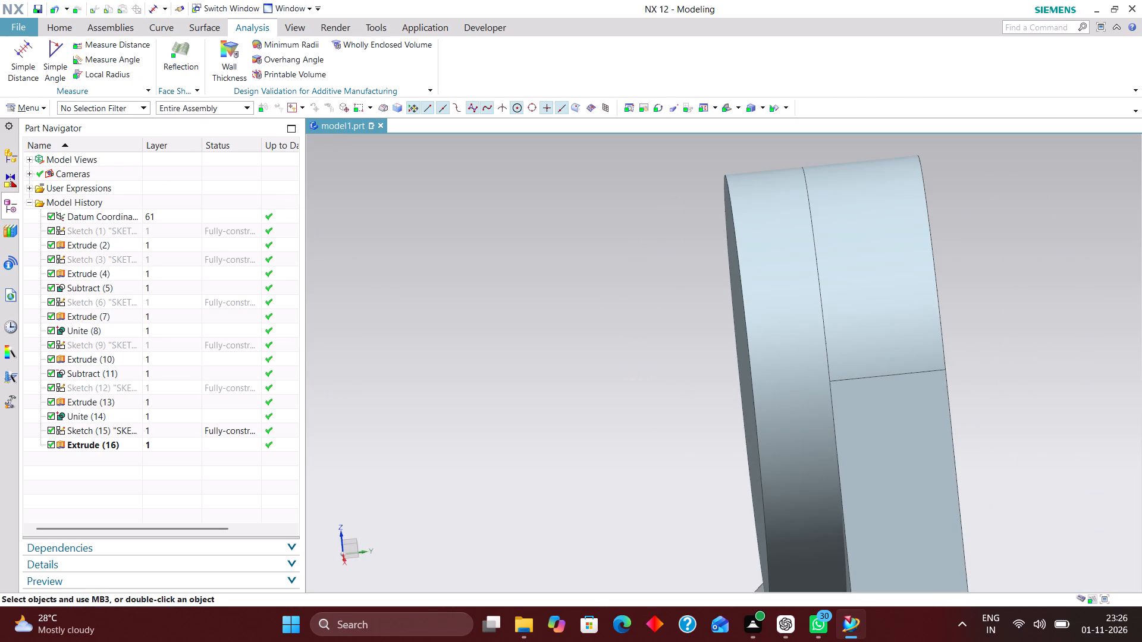
left_click(57, 24)
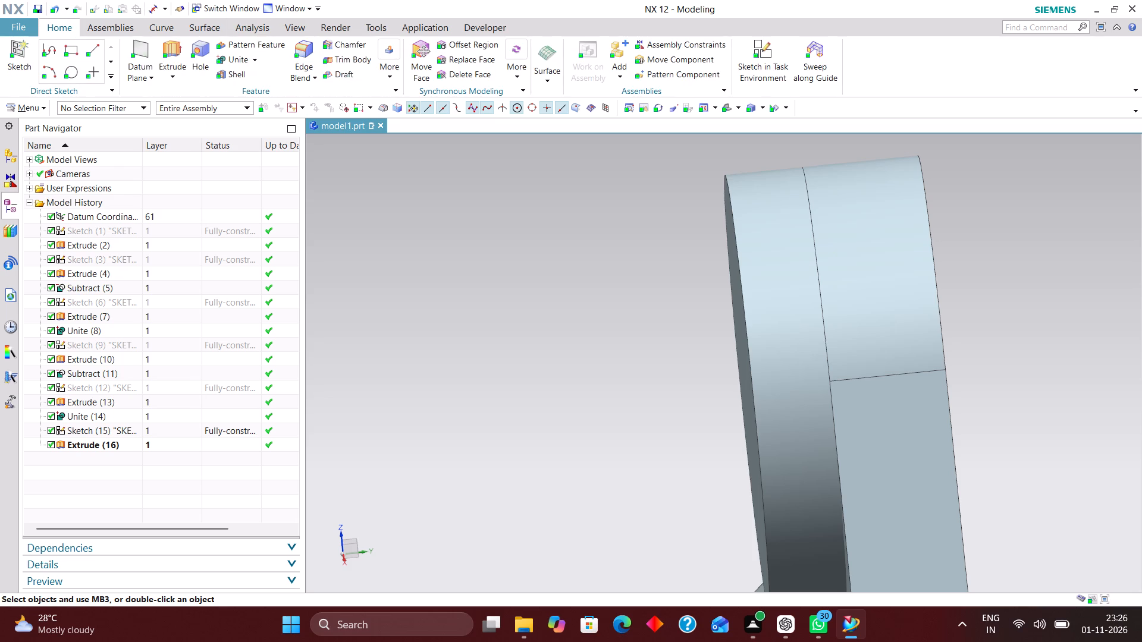
left_click(234, 62)
left_click(942, 542)
left_click(821, 445)
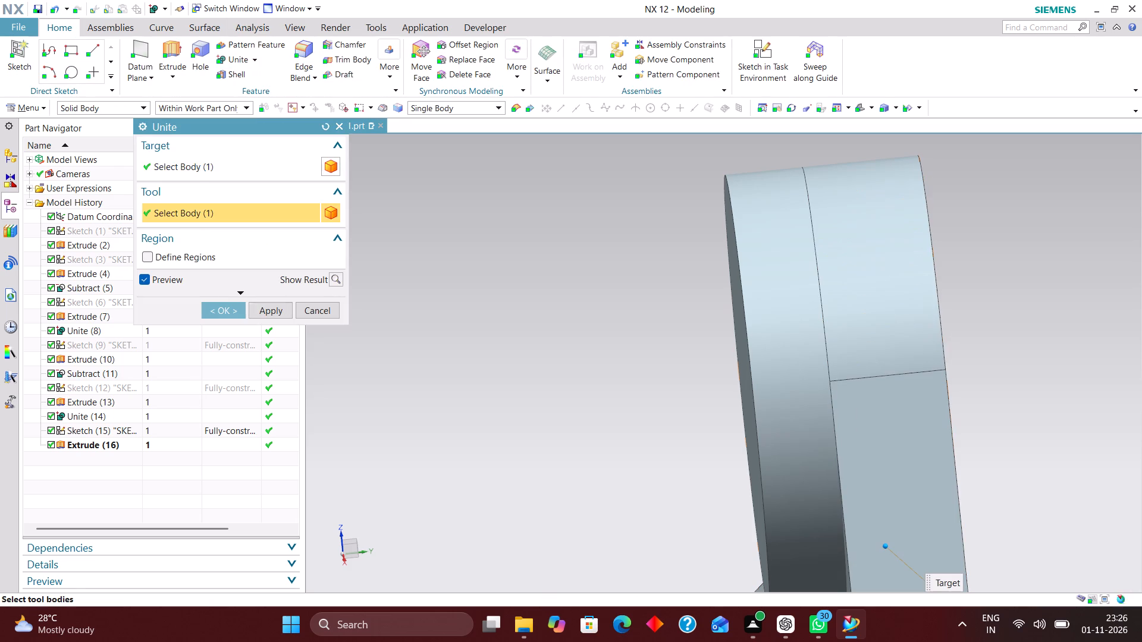
left_click(221, 304)
scroll(752, 318, "down", 4)
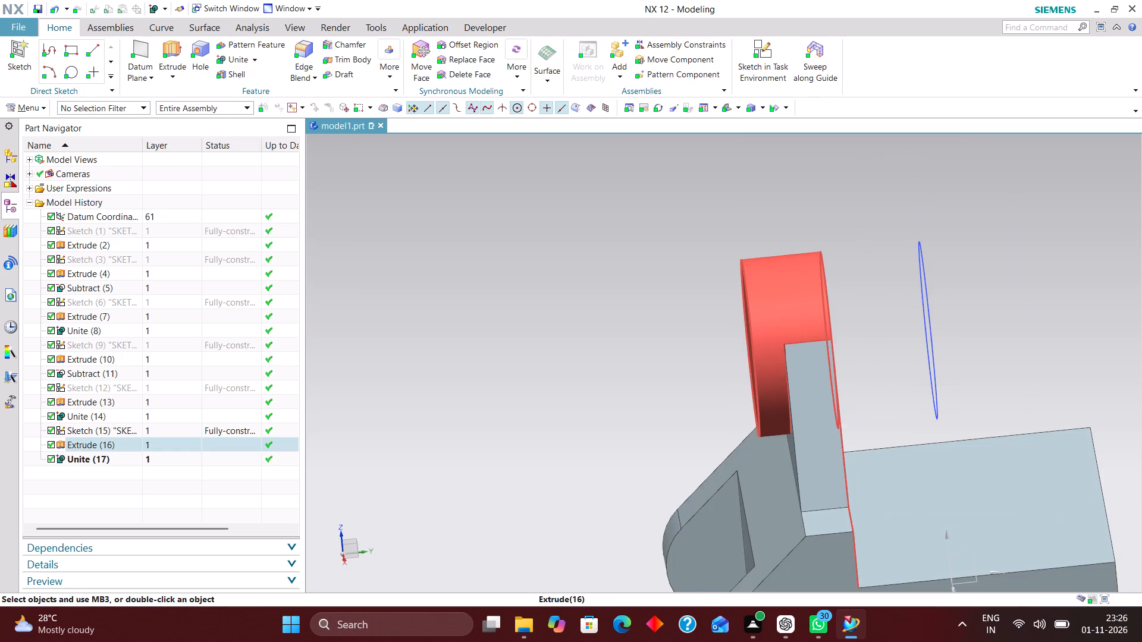
Hide the round boss's circle sketch and view the whole bracket.
middle_click_drag(821, 338, 846, 323)
right_click_drag(967, 297, 968, 388)
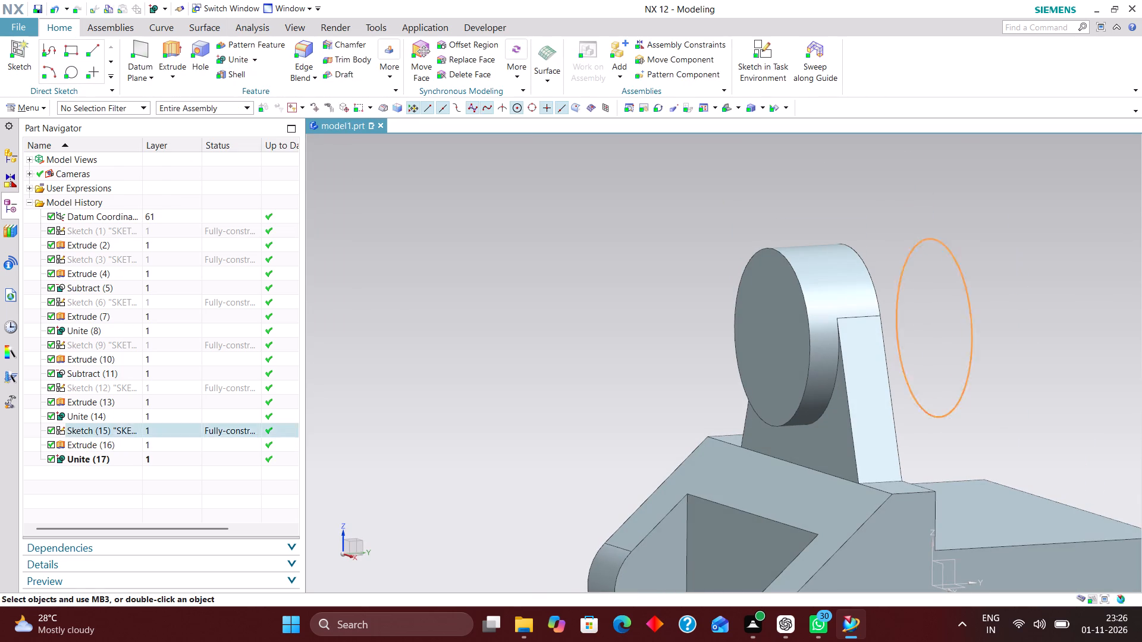
left_click(726, 108)
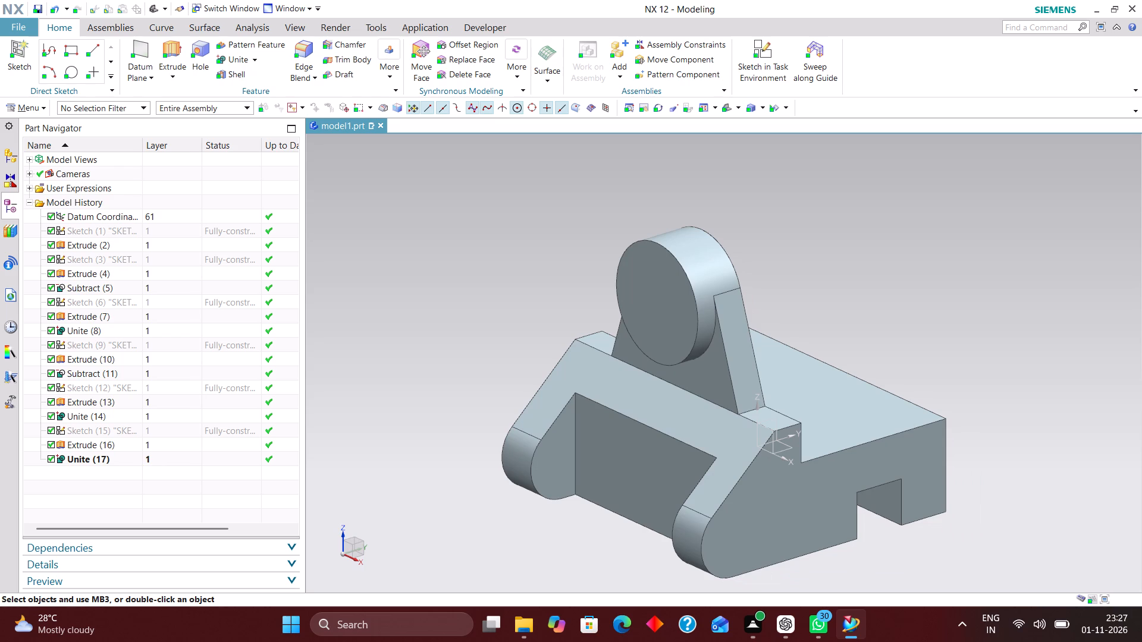
Edit the front recess's rectangle sketch, set the distance from its rear edge to the origin to 48 mm, and finish the sketch.
key("End")
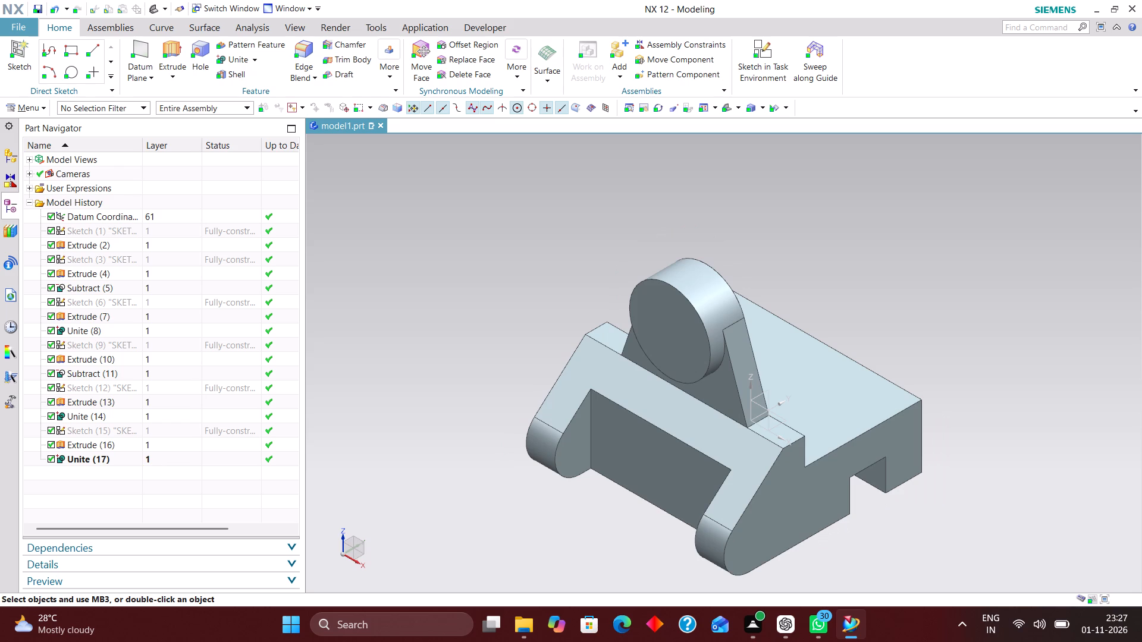
scroll(822, 275, "down", 2)
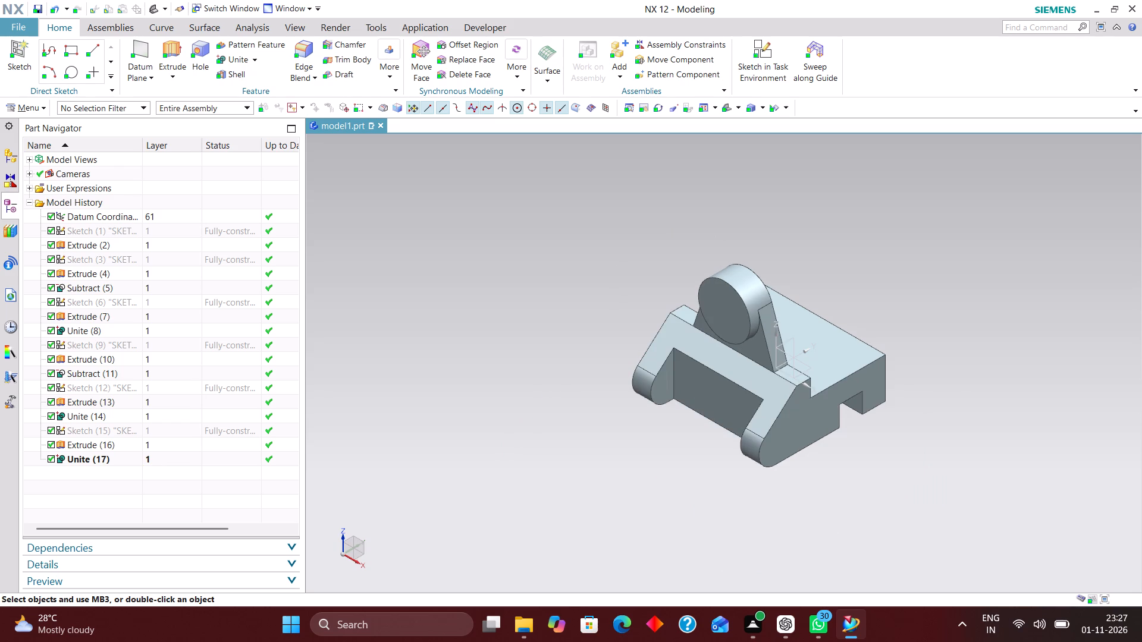
scroll(754, 326, "up", 2)
left_click(184, 342)
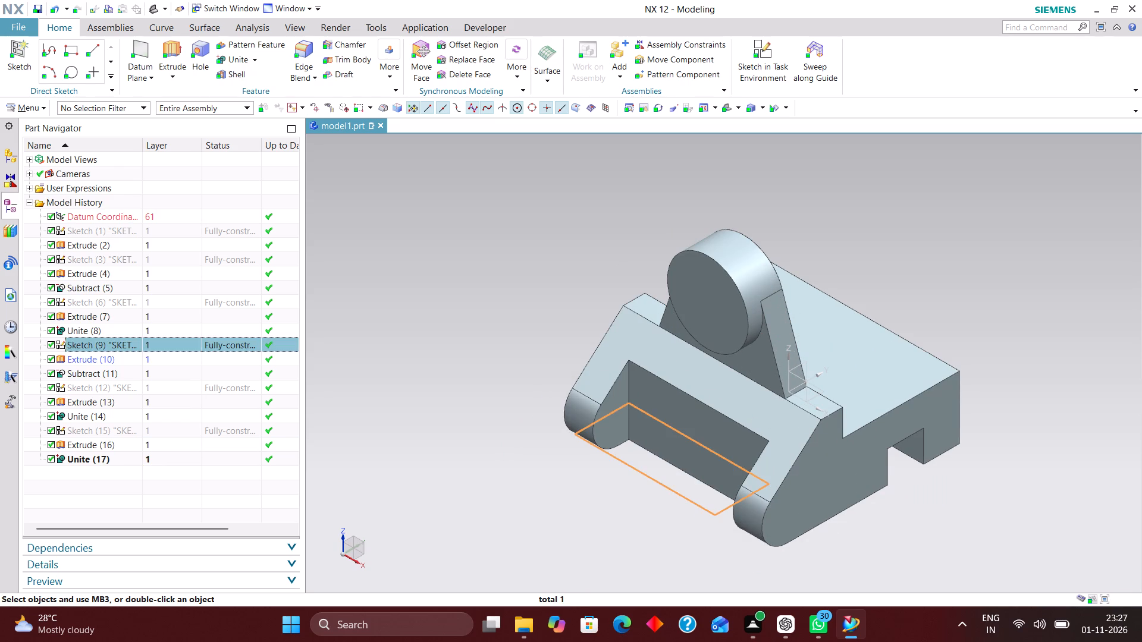
right_click(183, 342)
left_click(270, 70)
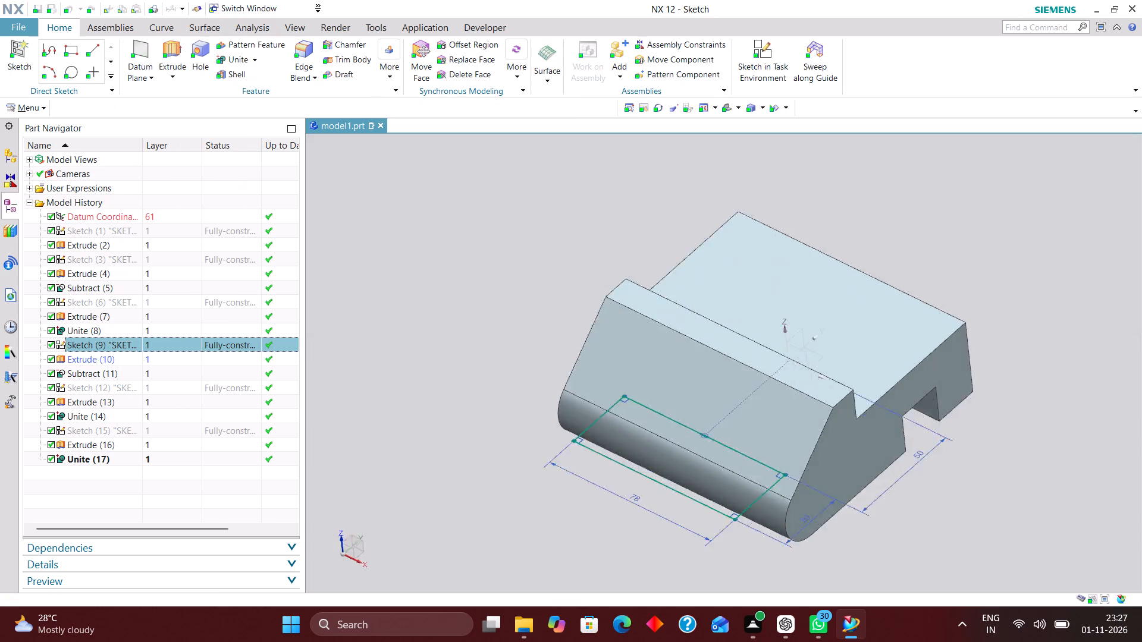
double_click(929, 218)
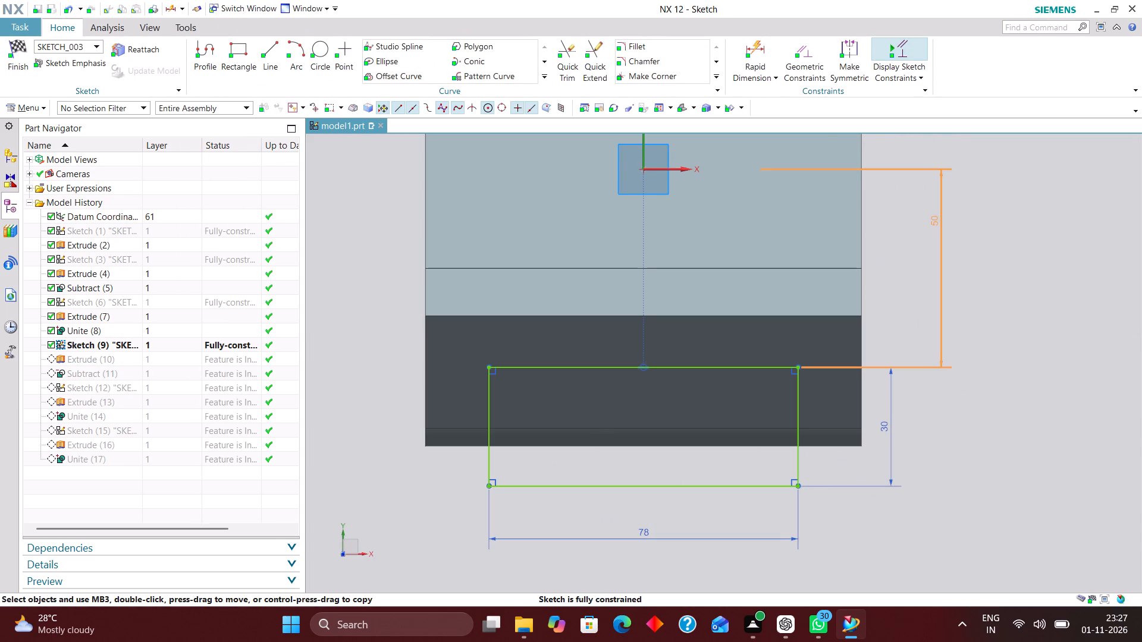
type("48")
key("Return")
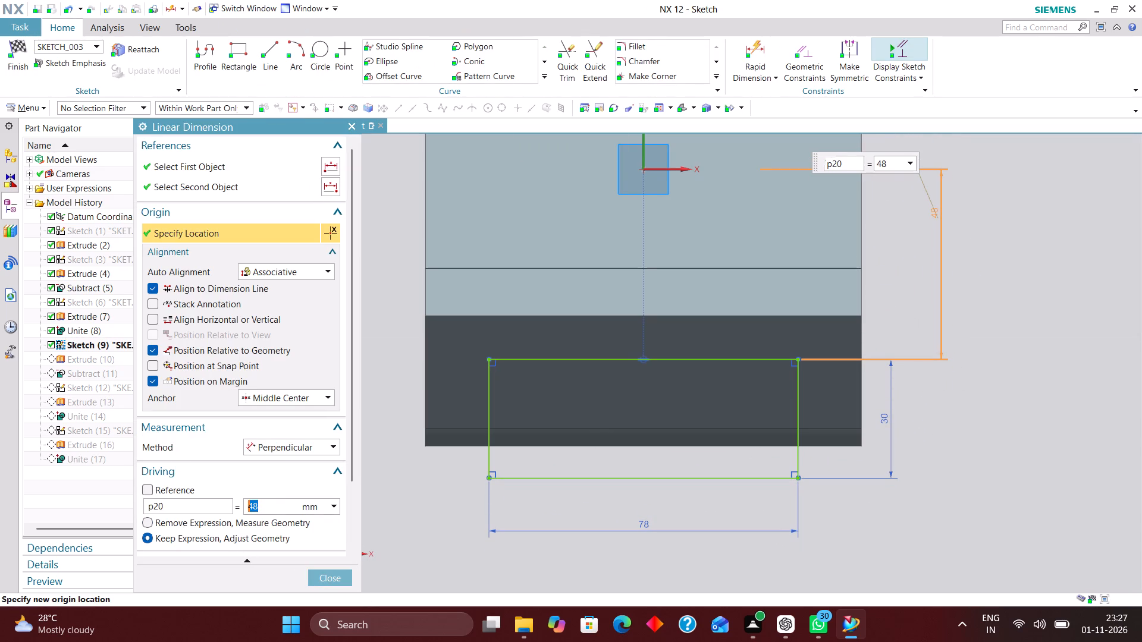
left_click(330, 581)
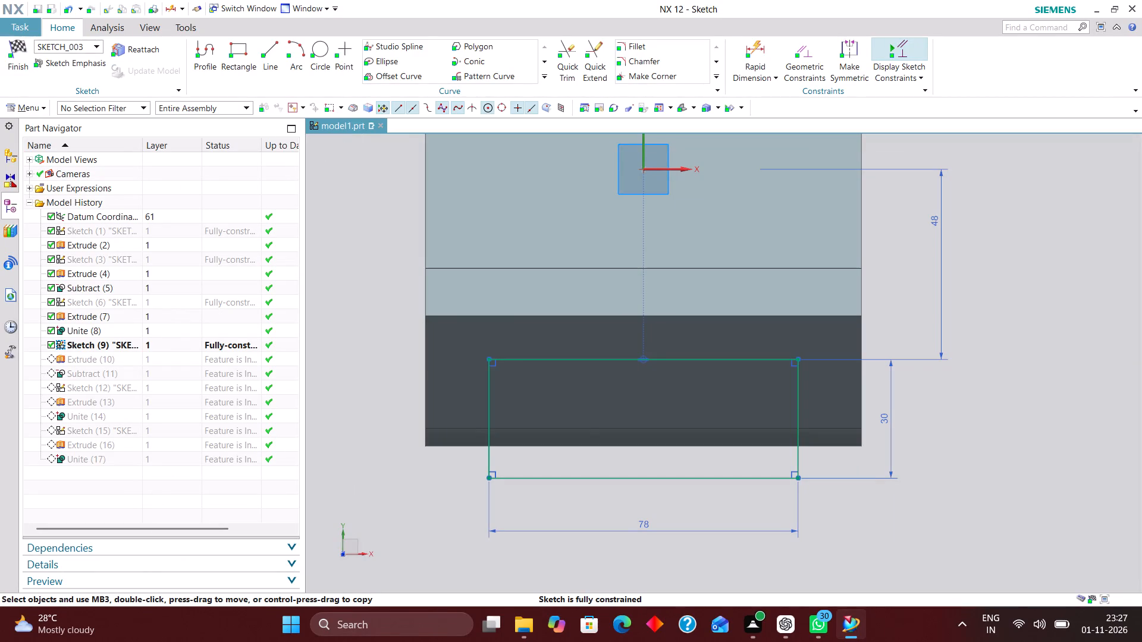
left_click(22, 43)
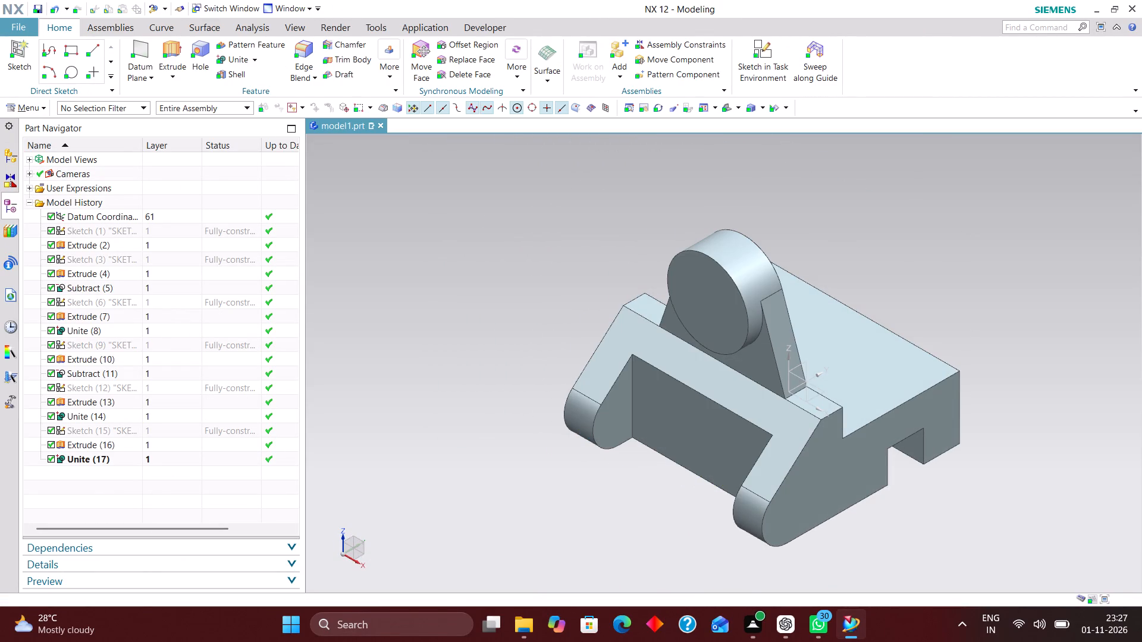
Examine the bracket's front recess, lug and base from the side.
scroll(1077, 301, "up", 1)
middle_click_drag(1077, 301, 1086, 292)
middle_click(1088, 288)
middle_click_drag(1091, 283, 1039, 278)
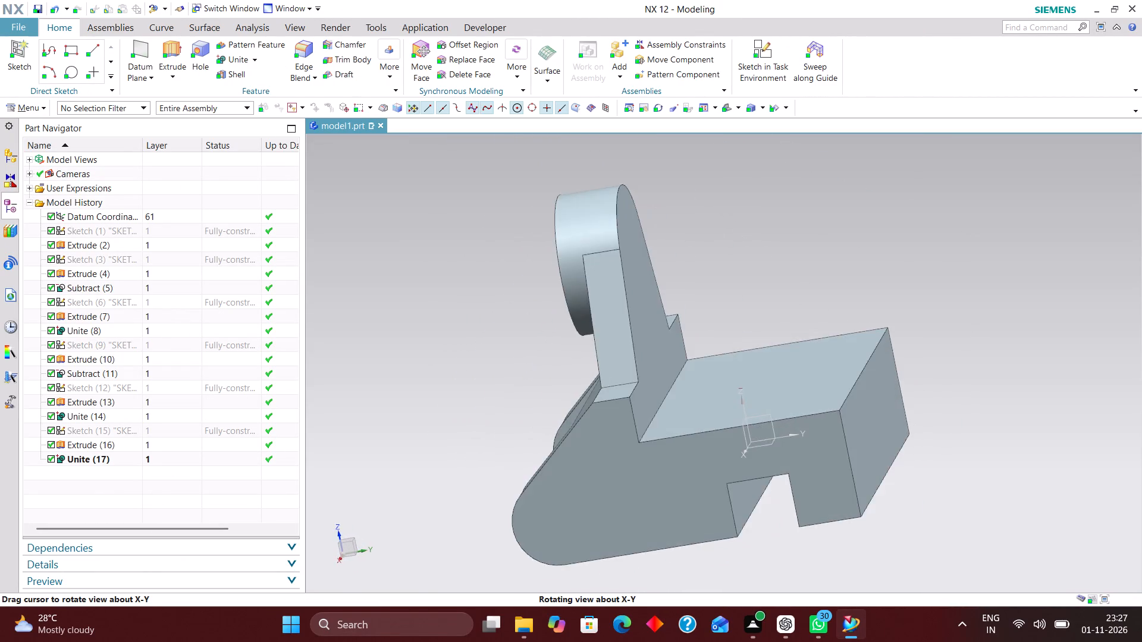
middle_click_drag(1039, 278, 1026, 269)
middle_click_drag(1037, 253, 1064, 266)
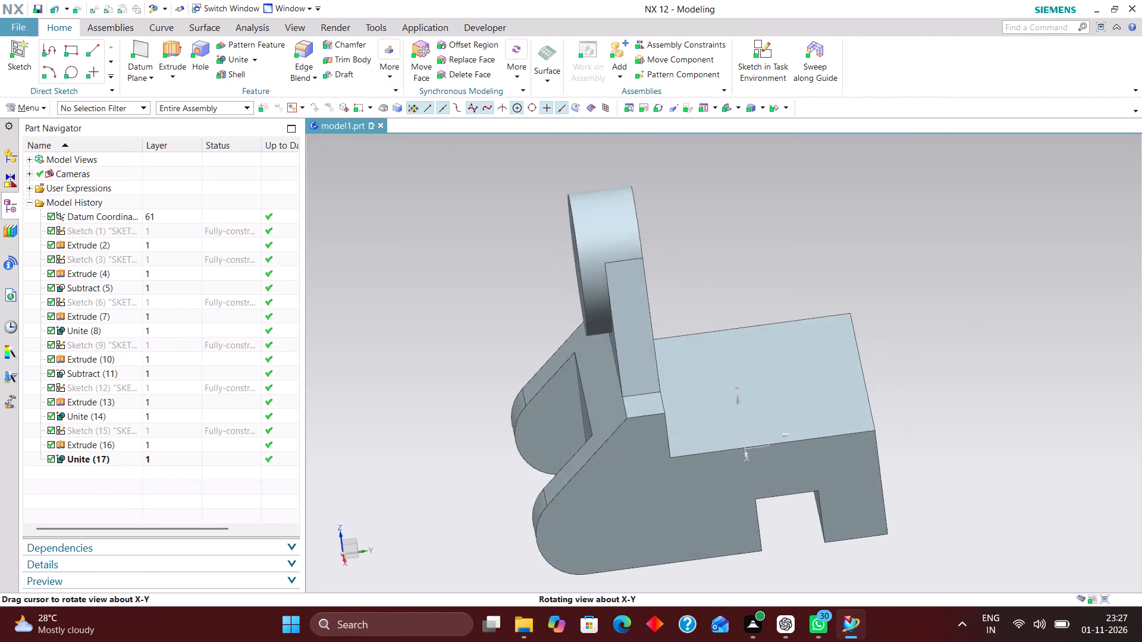
middle_click_drag(1064, 266, 1071, 267)
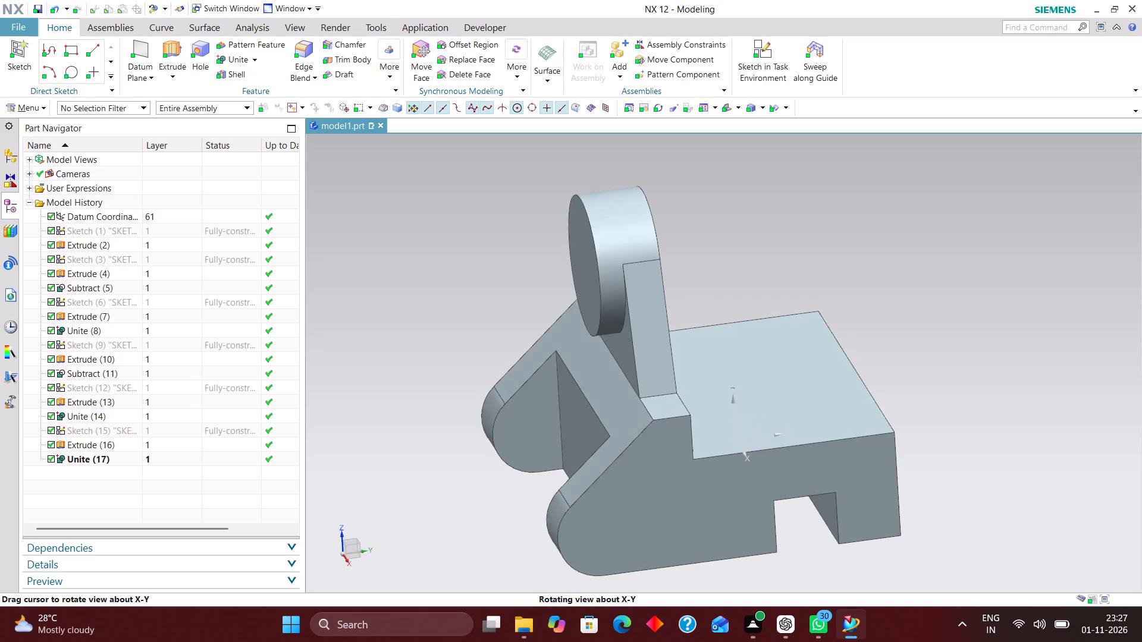
middle_click_drag(1071, 267, 1072, 269)
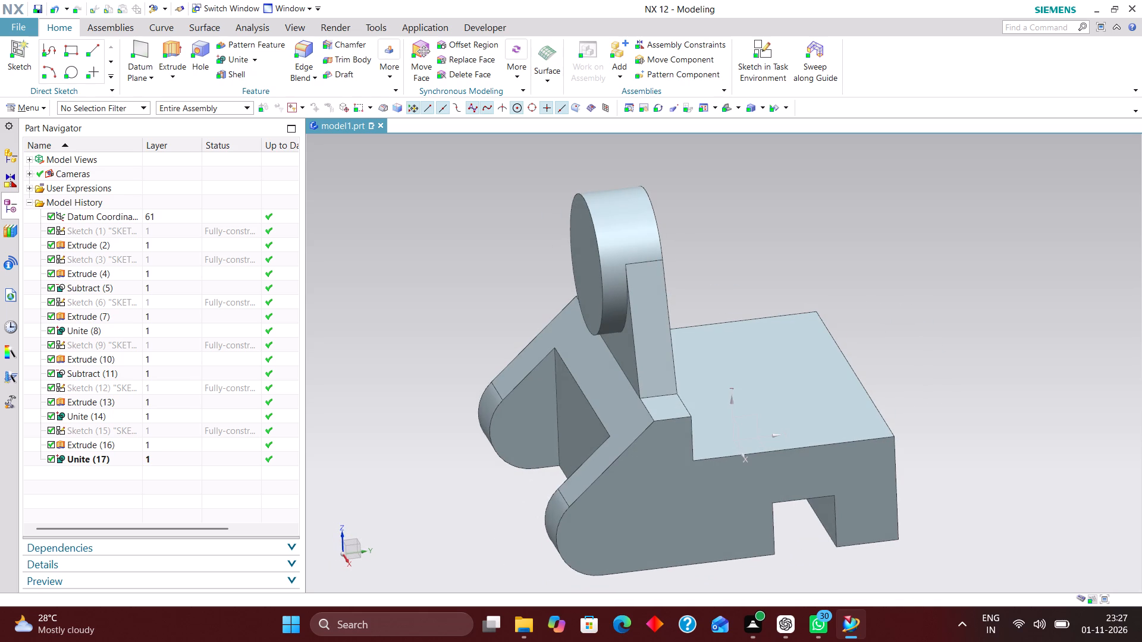
Cut a 20 mm simple hole, concentric with the round boss, with its depth limit set to Through Body.
key("End")
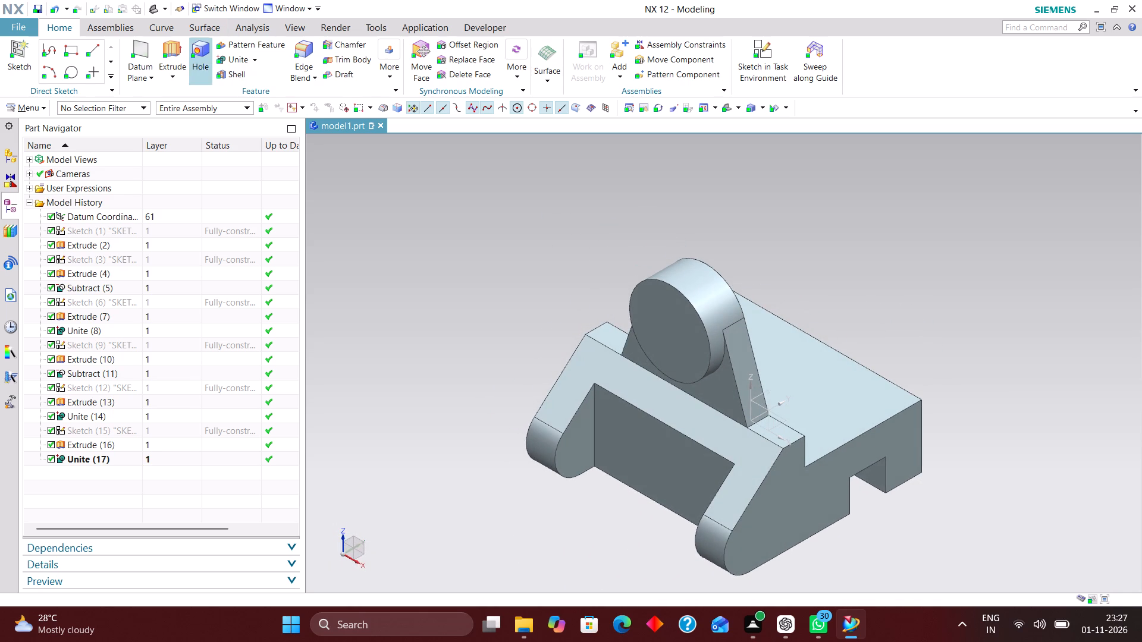
left_click(195, 45)
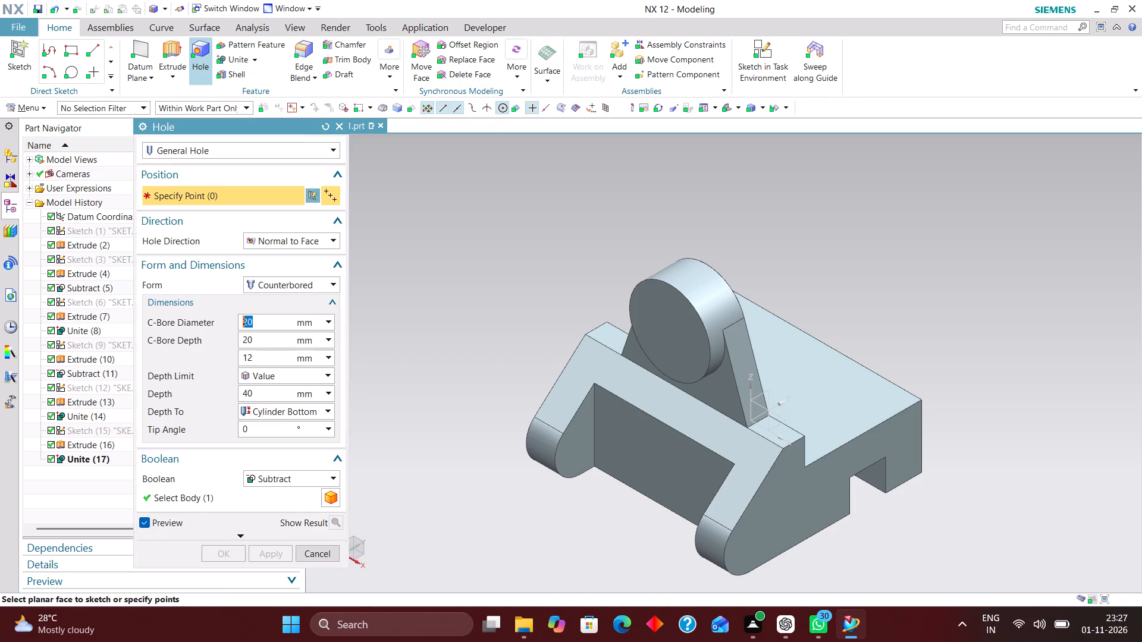
left_click(694, 307)
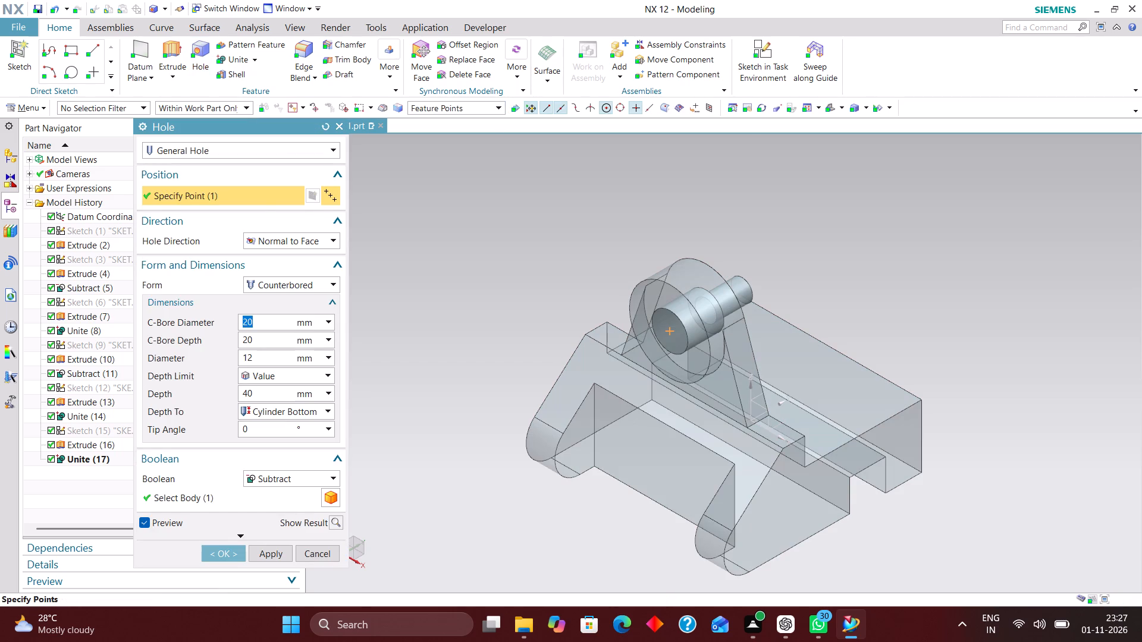
left_click(324, 280)
left_click(318, 300)
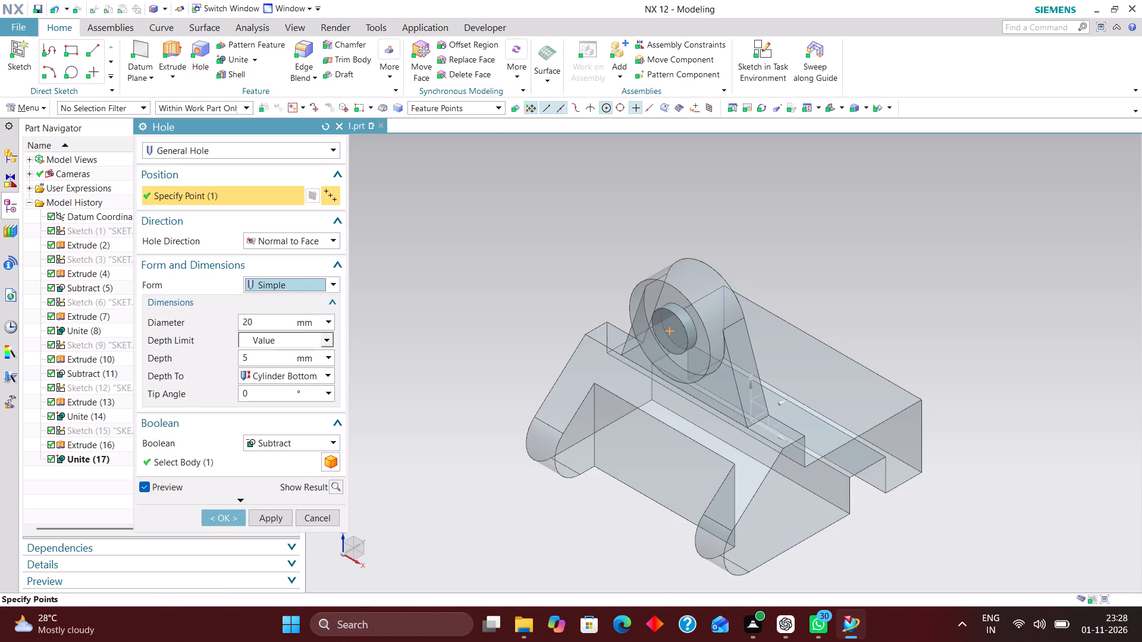
left_click(291, 340)
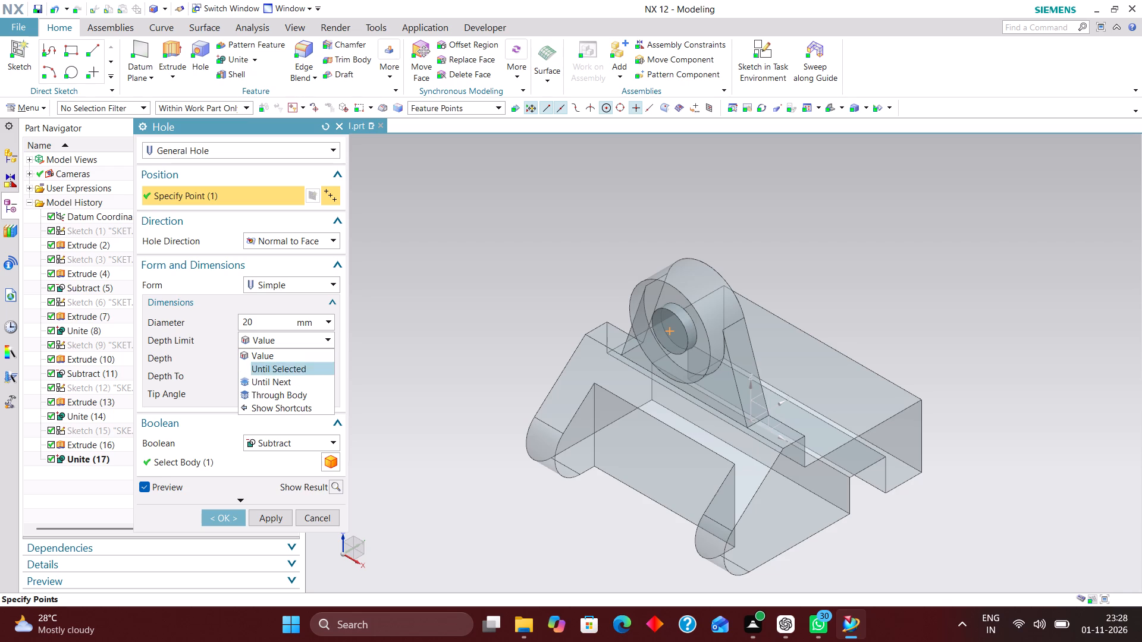
left_click(288, 391)
left_click(230, 465)
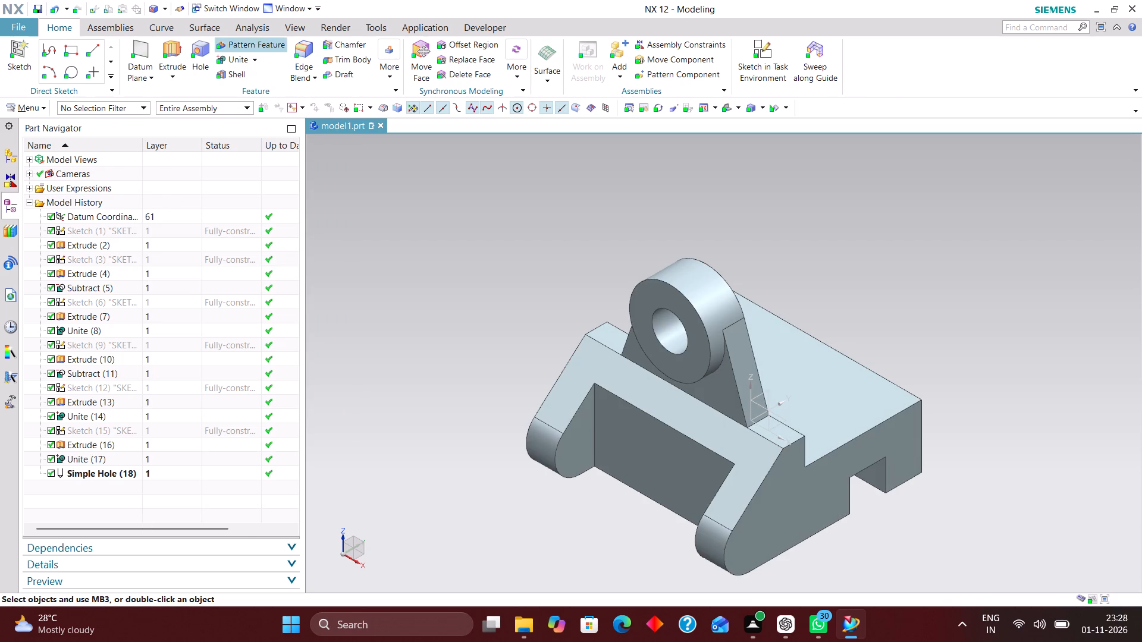
Cut a 14 mm simple Through Body hole through both front ears, concentric with their rounded ends.
left_click(201, 50)
scroll(745, 572, "up", 3)
scroll(661, 446, "down", 3)
scroll(697, 527, "up", 6)
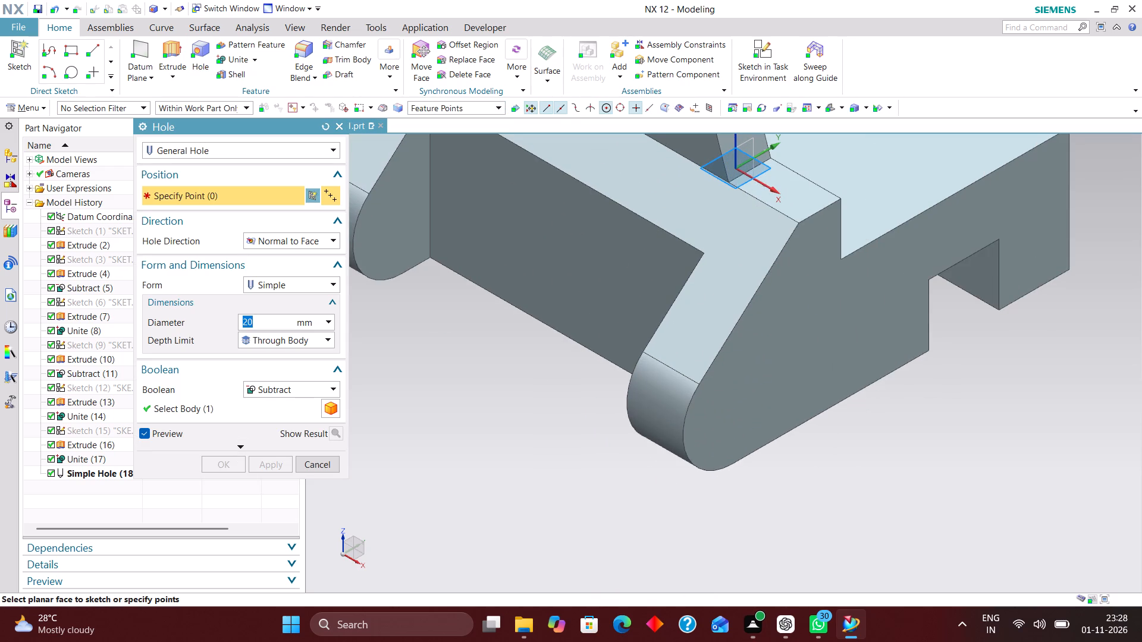
left_click(683, 442)
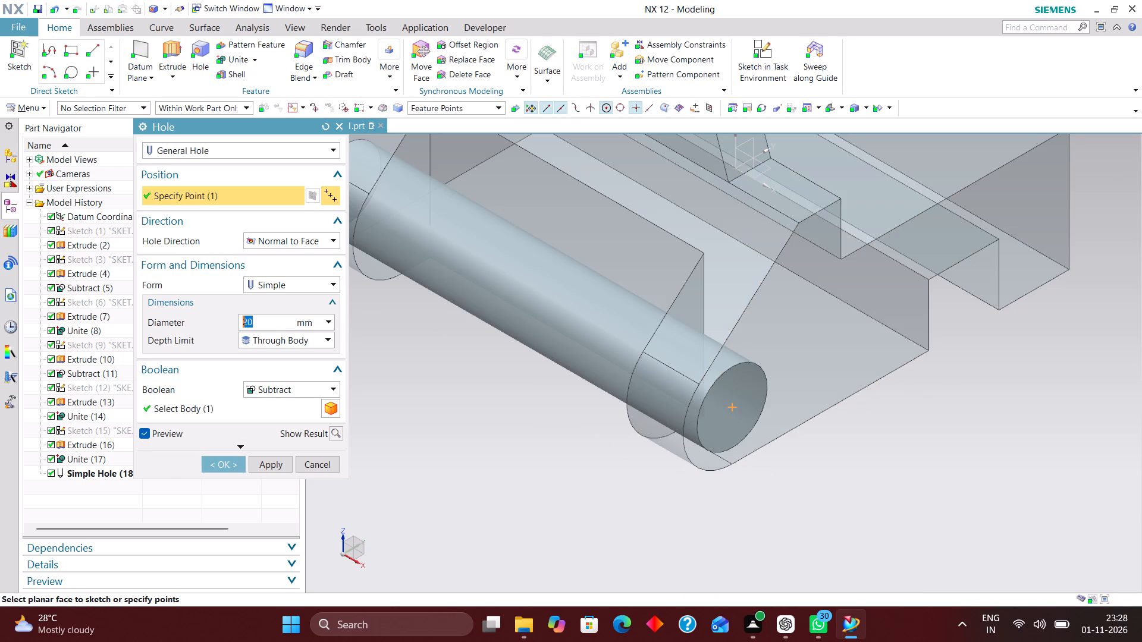
type("14")
key("Return")
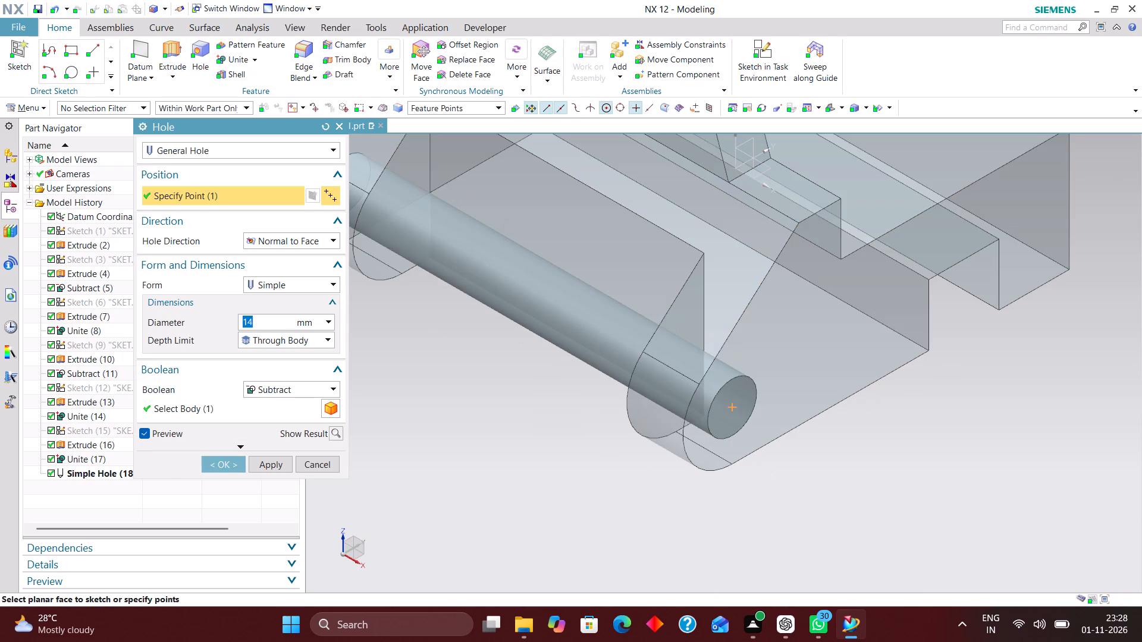
left_click(227, 462)
scroll(566, 479, "down", 3)
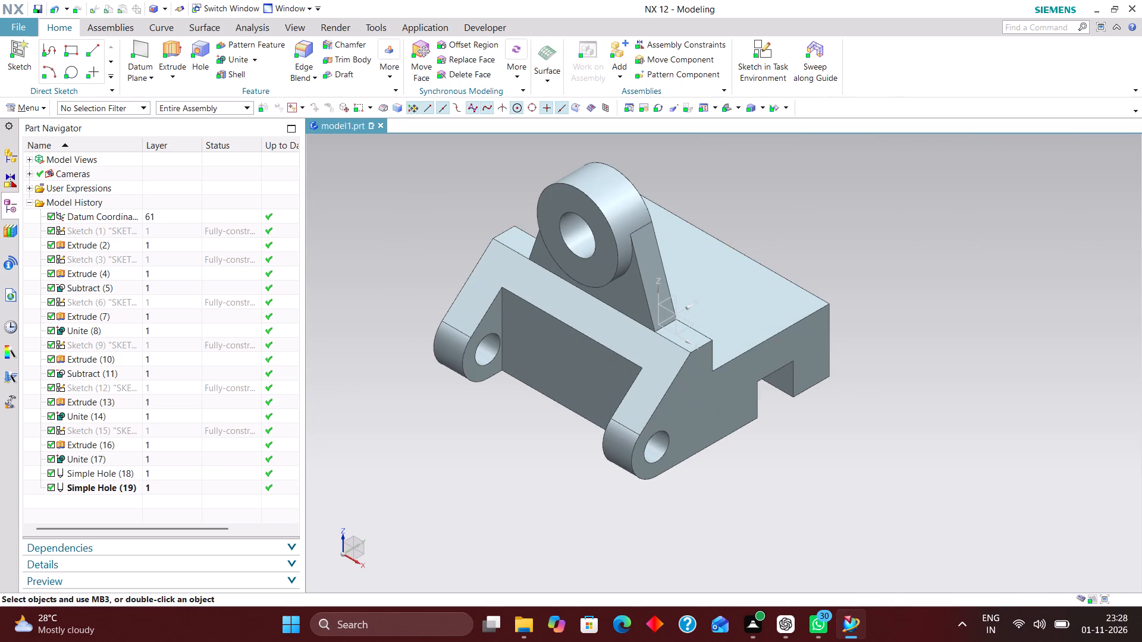
Open the base block's rectangle sketch with rollback, move its 56 mm dimension closer to the profile, and finish the sketch.
scroll(503, 446, "up", 2)
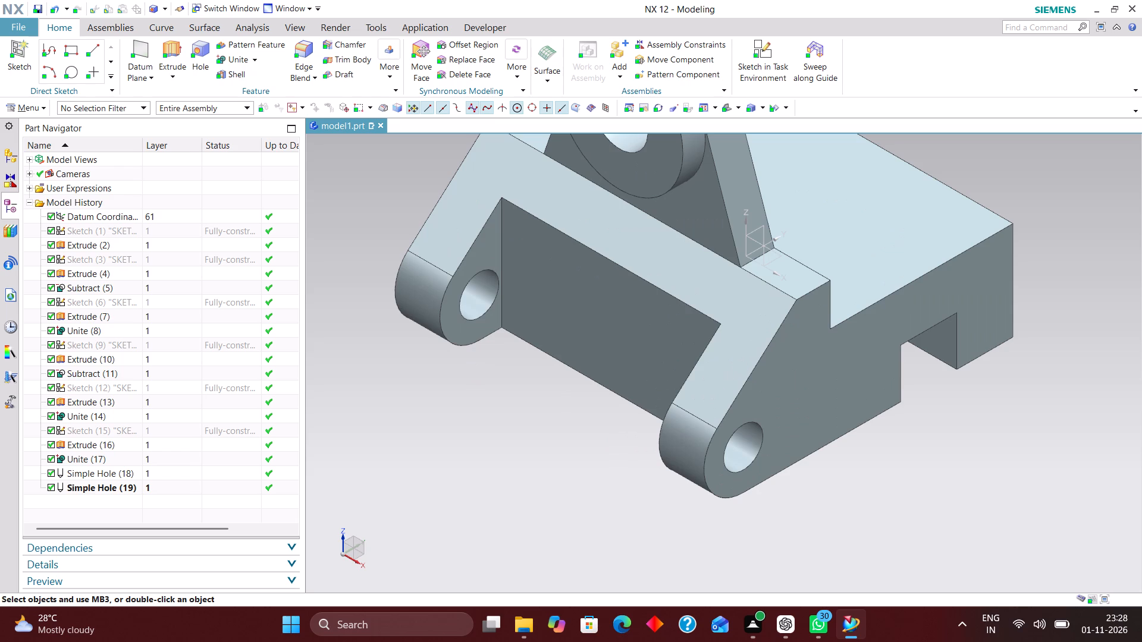
scroll(566, 425, "down", 1)
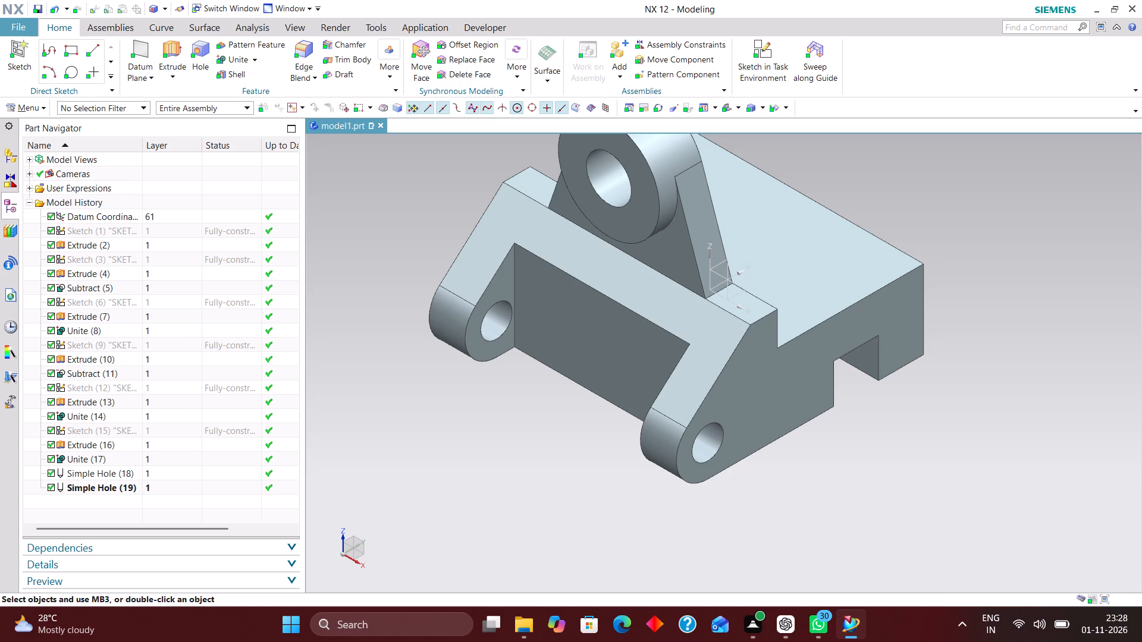
middle_click_drag(840, 500, 818, 490)
left_click(170, 230)
right_click(170, 230)
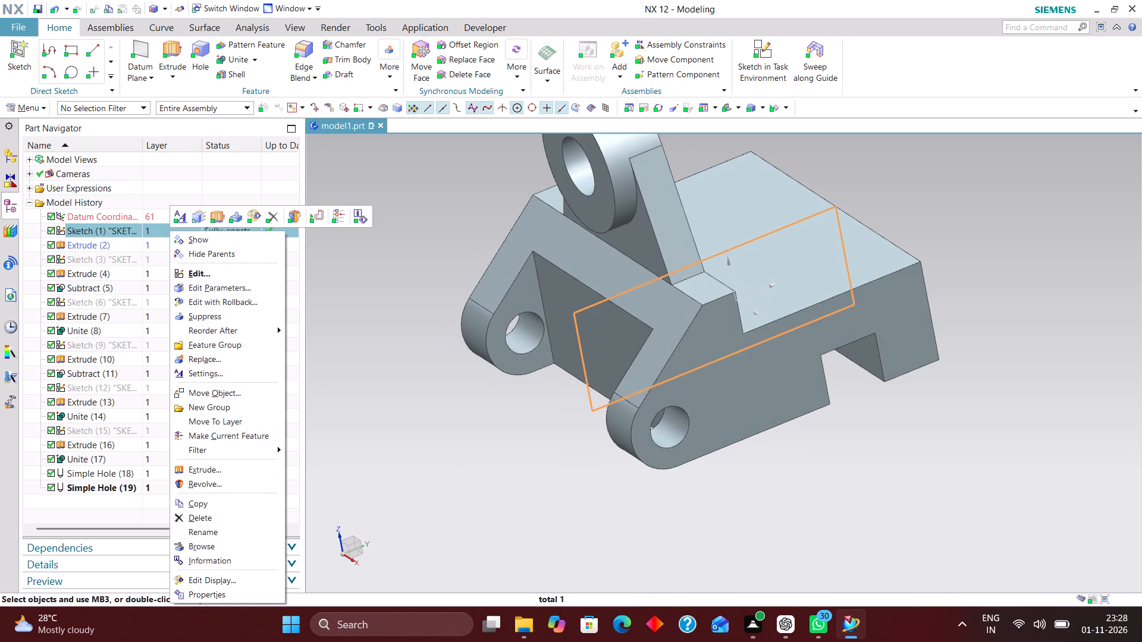
left_click(239, 300)
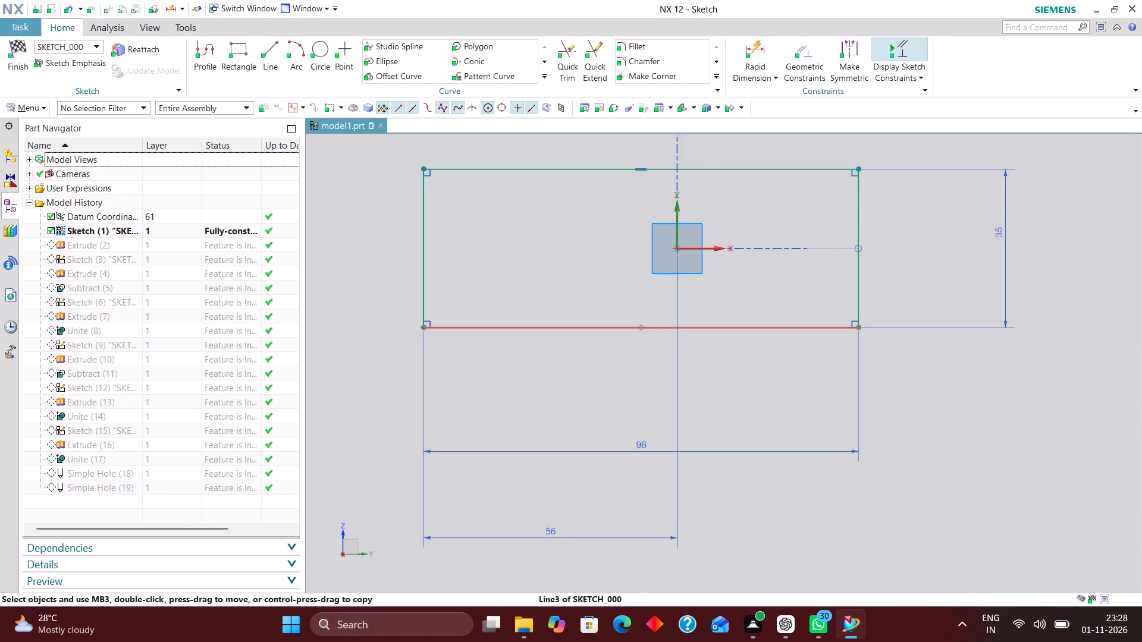
left_click_drag(554, 532, 583, 411)
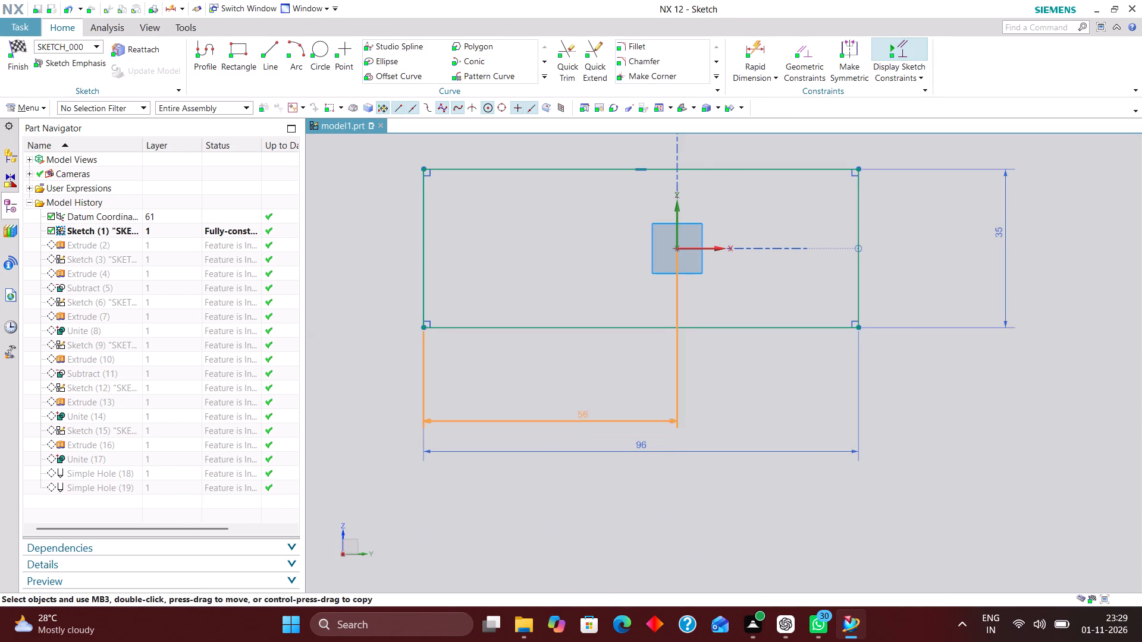
left_click_drag(583, 411, 600, 369)
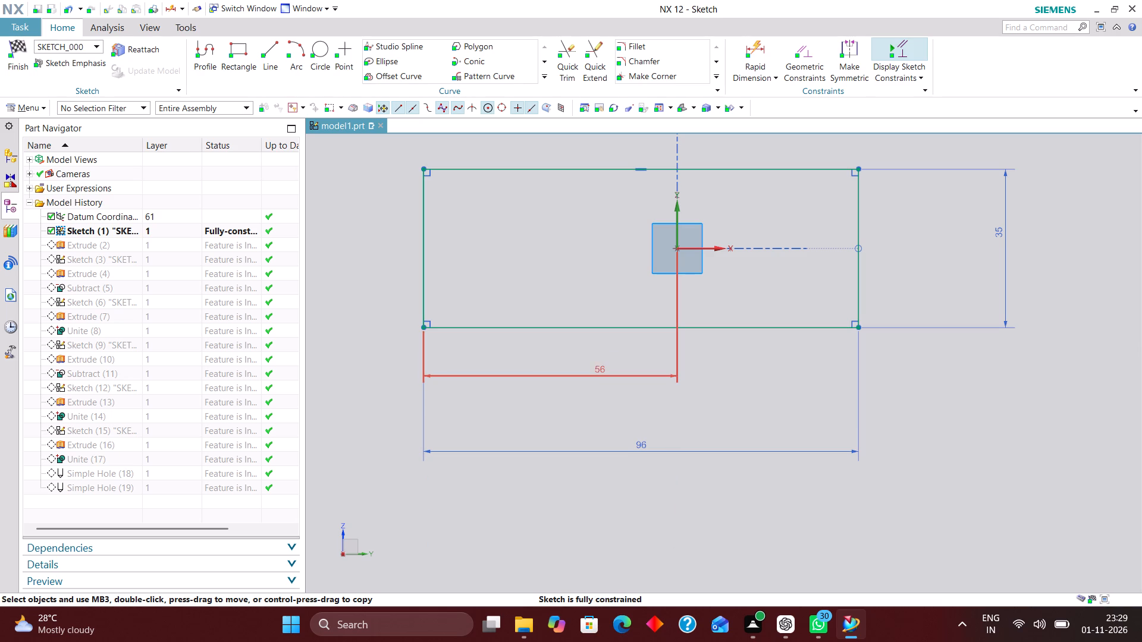
left_click(11, 46)
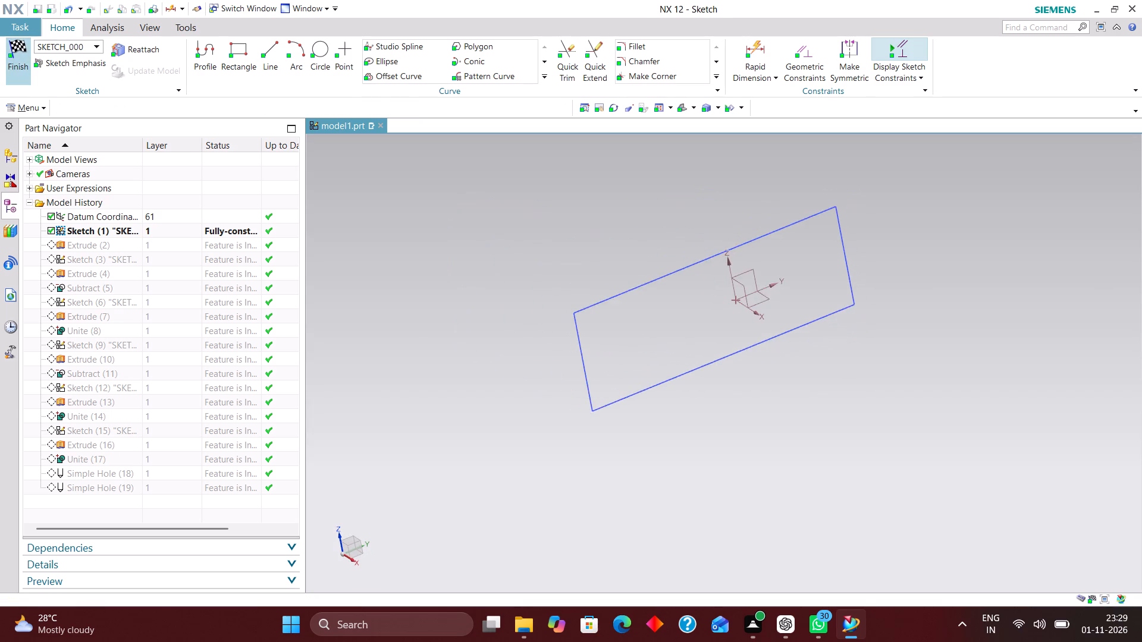
Open the ear side-profile sketch, move the arc's radius dimension closer to the rounded end, and finish the sketch.
left_click(139, 262)
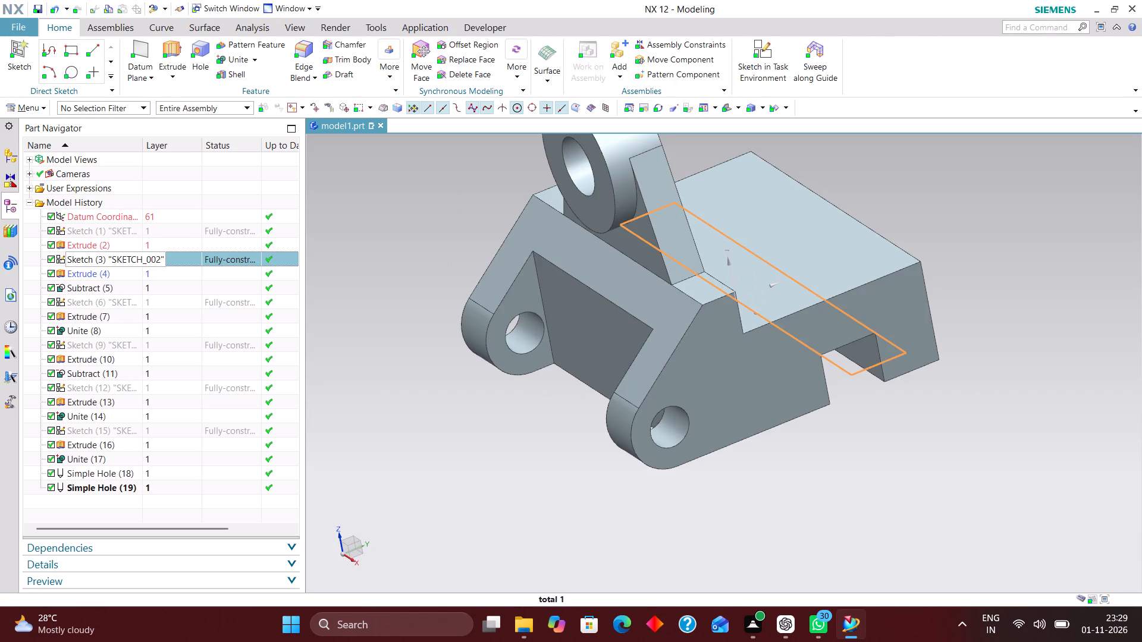
left_click(137, 301)
right_click(136, 301)
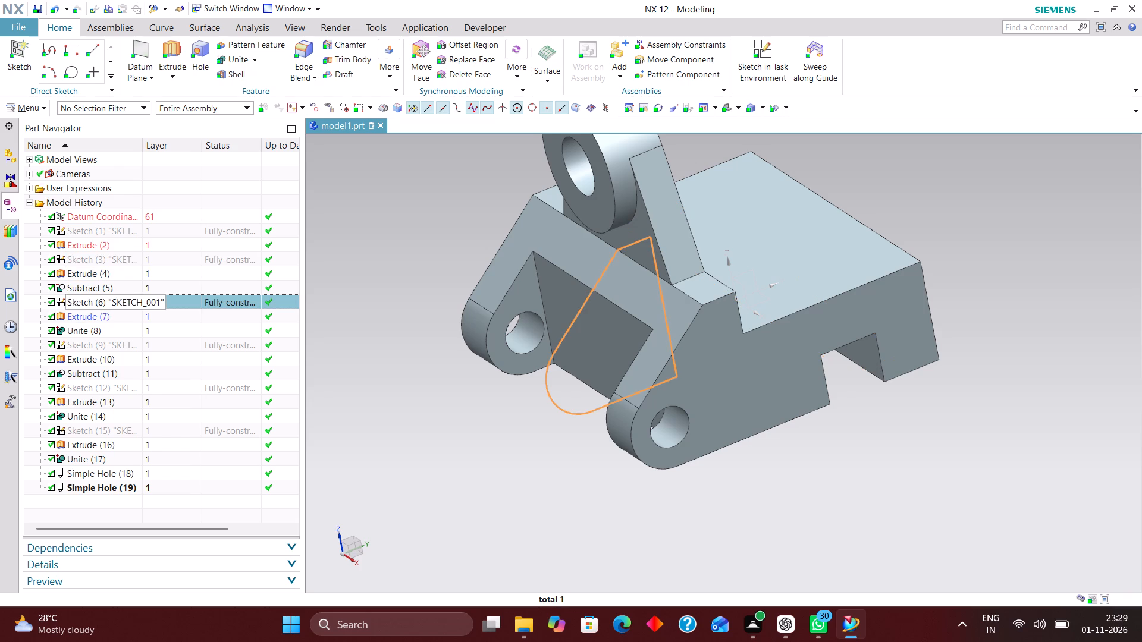
left_click(181, 287)
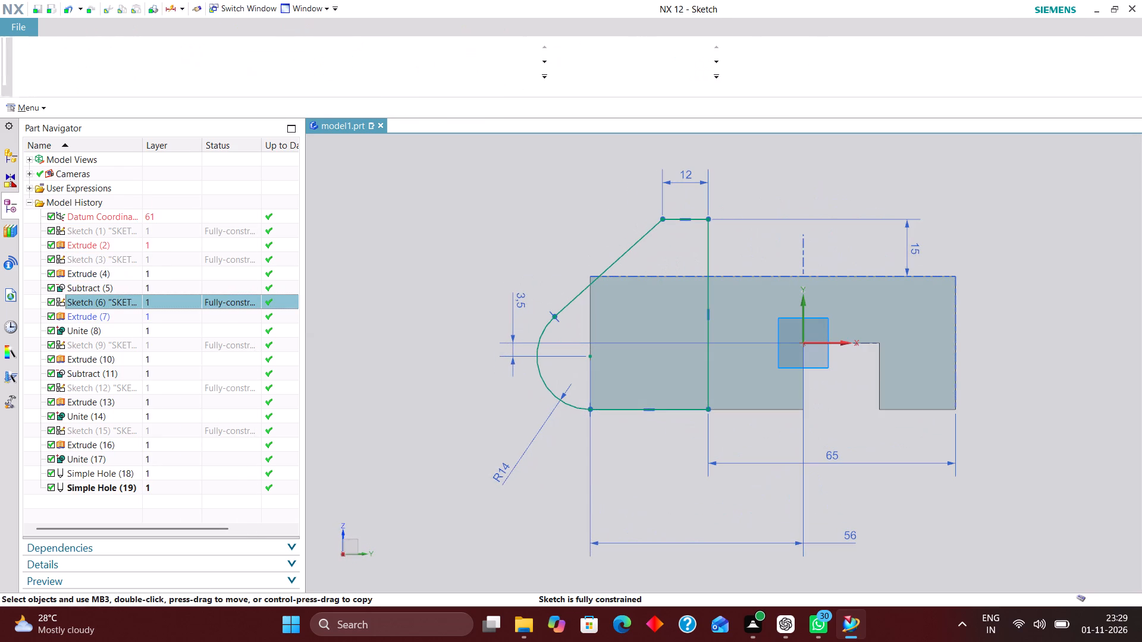
scroll(596, 414, "up", 1)
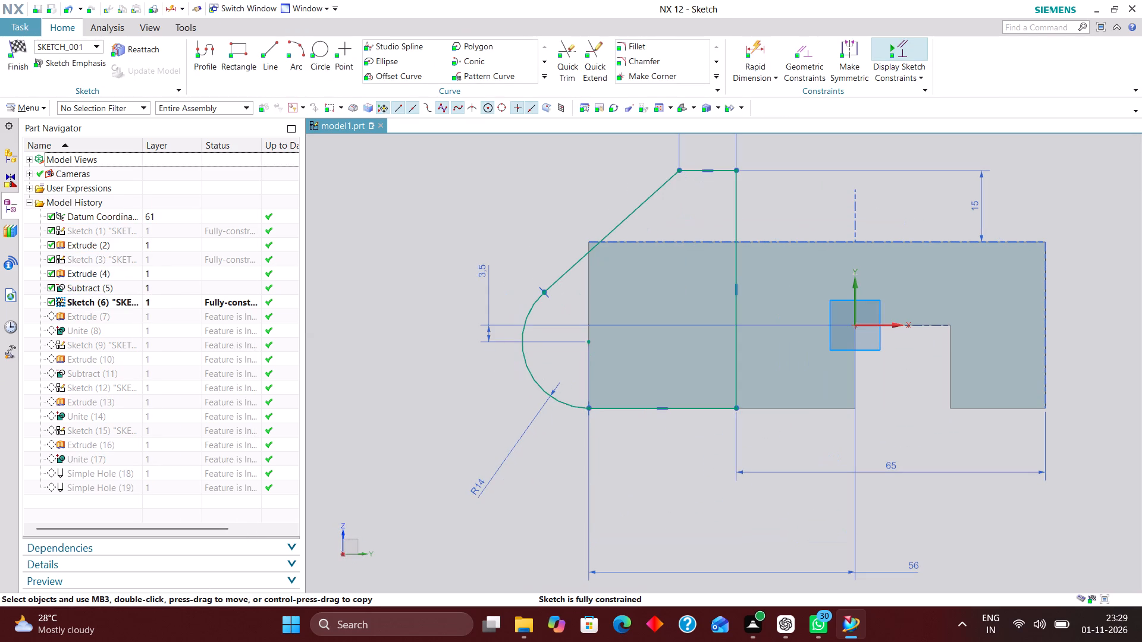
scroll(661, 469, "down", 1)
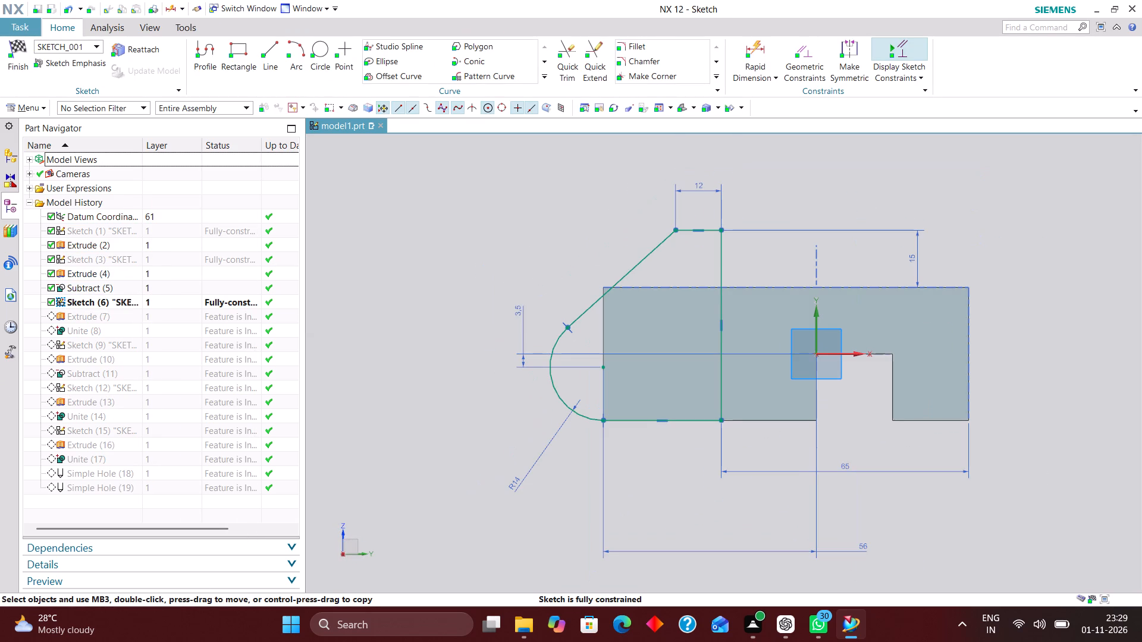
left_click_drag(510, 484, 517, 435)
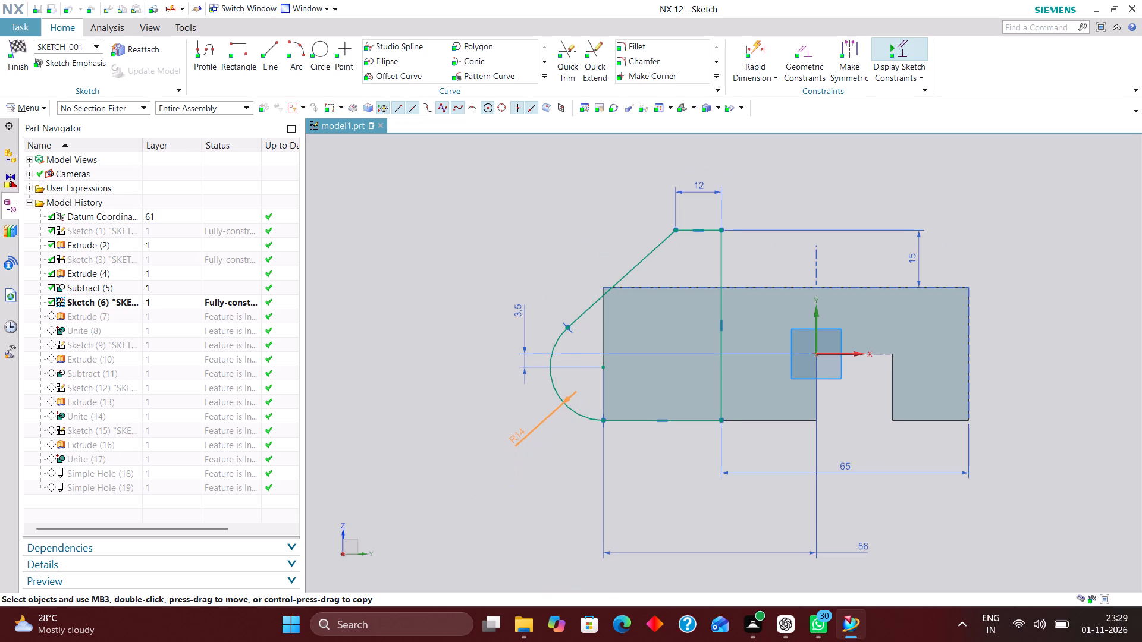
left_click_drag(517, 435, 519, 429)
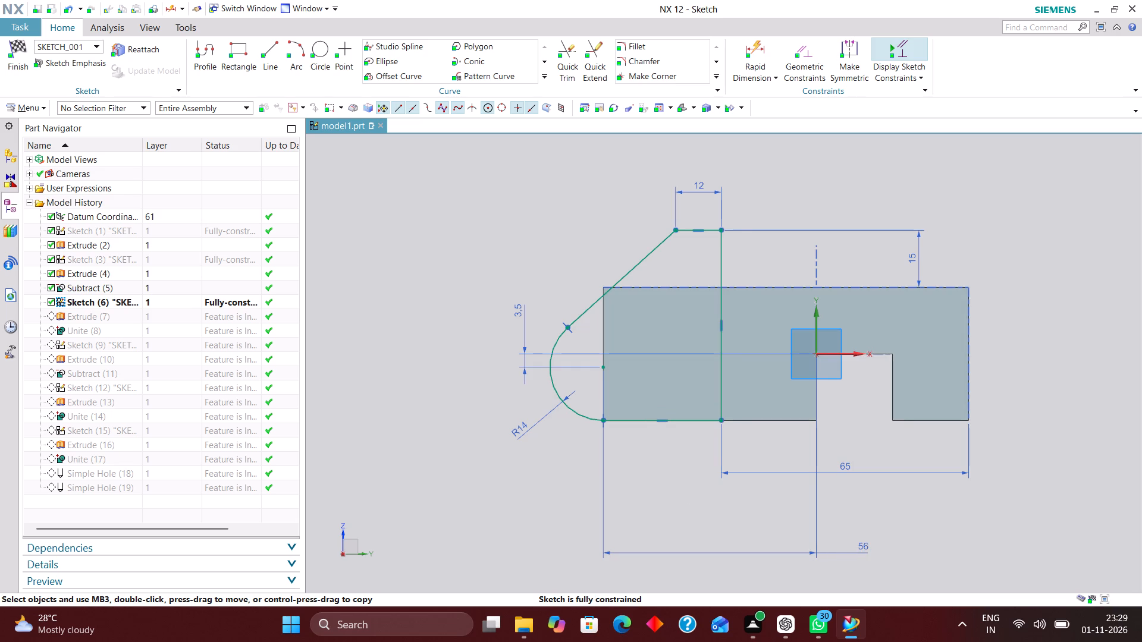
left_click(10, 47)
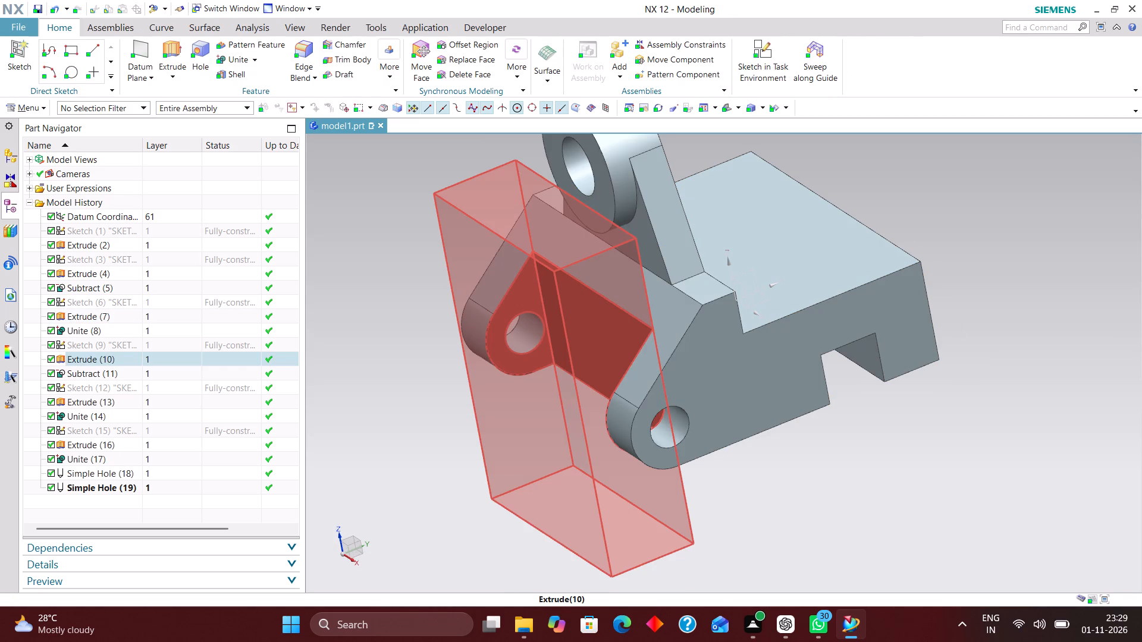
Edit the front recess's rectangle sketch, set the distance from its rear edge to the origin to 40 mm, and finish the sketch.
left_click(169, 341)
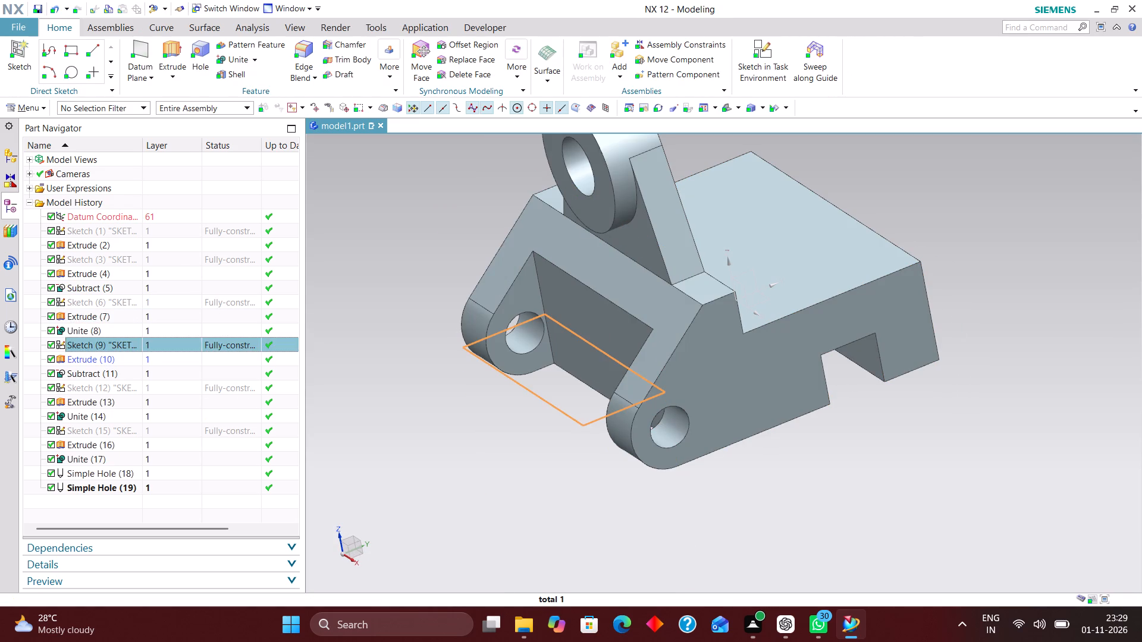
right_click(170, 341)
left_click(245, 74)
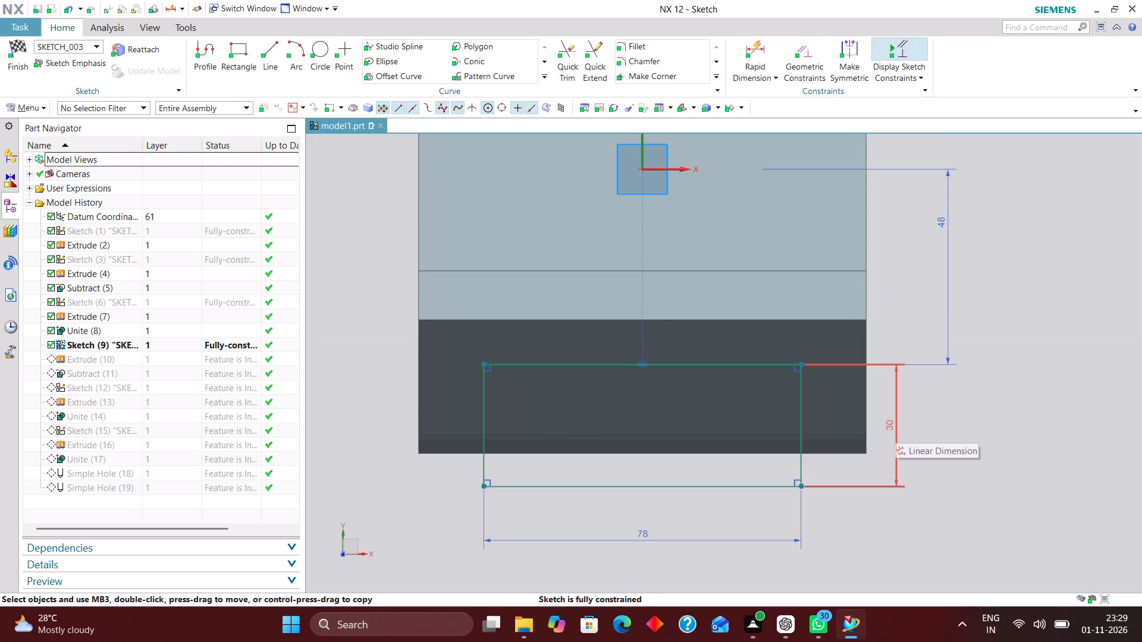
double_click(941, 218)
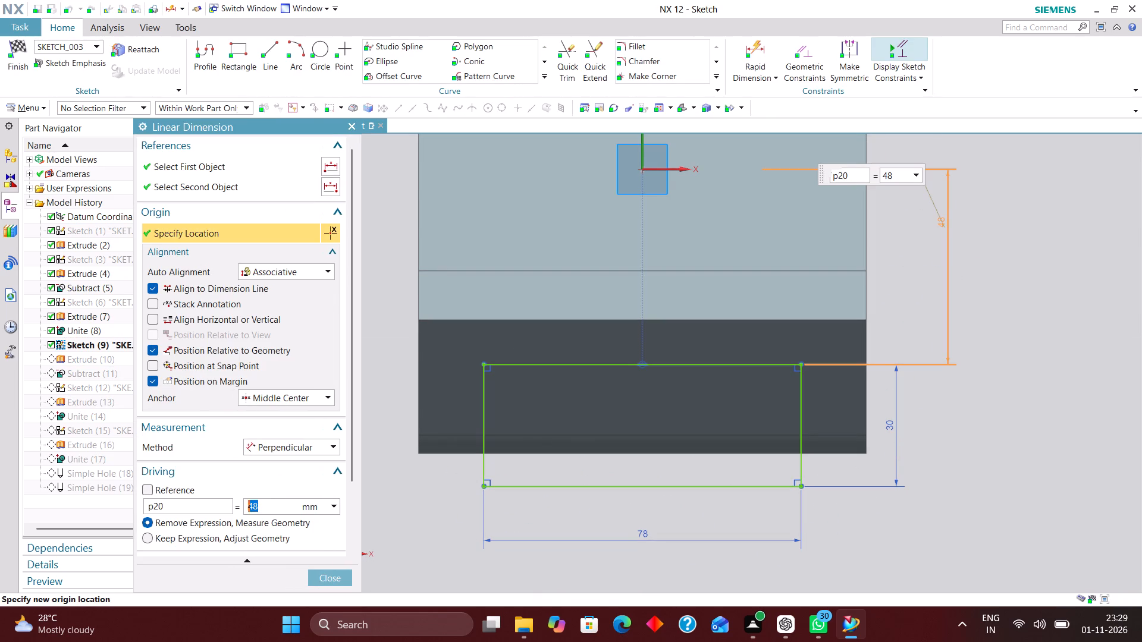
type("40")
key("Return")
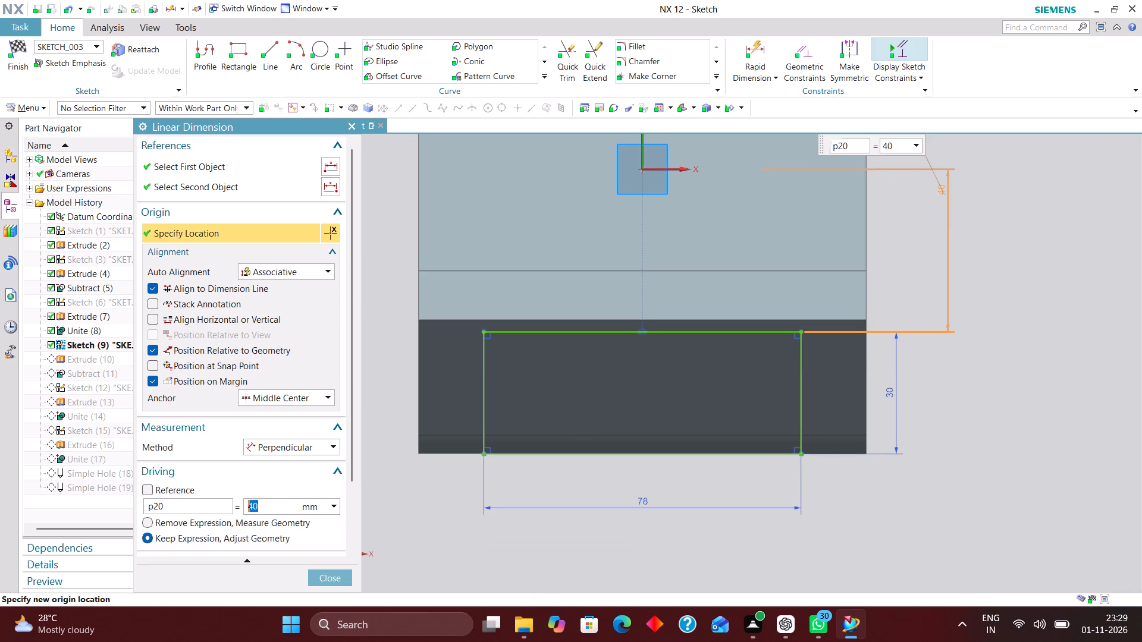
left_click(337, 575)
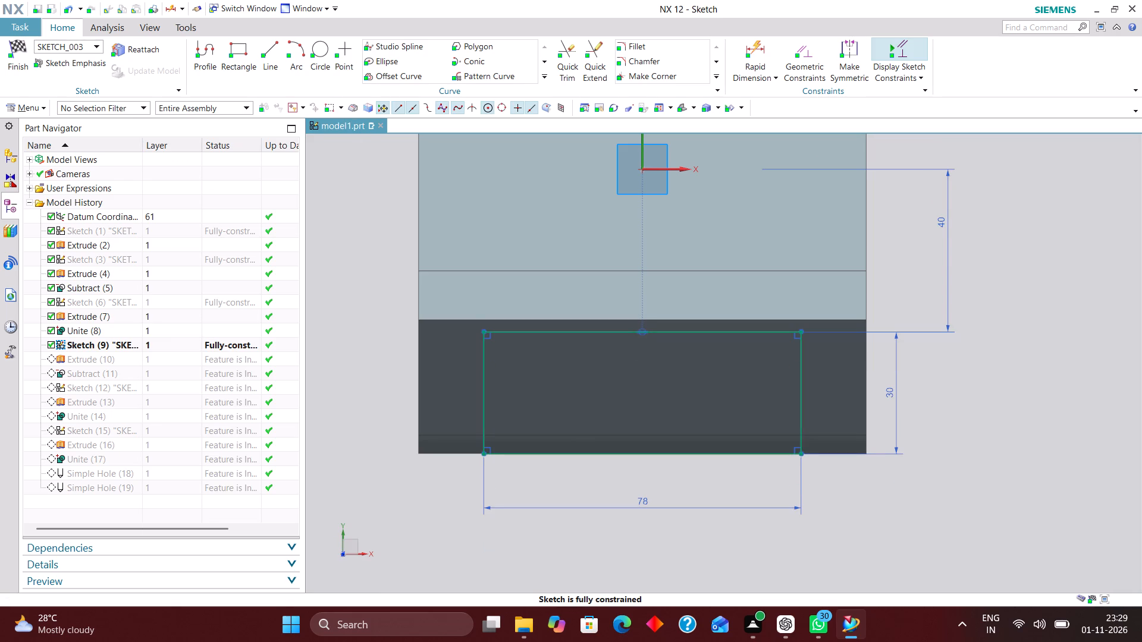
left_click(12, 46)
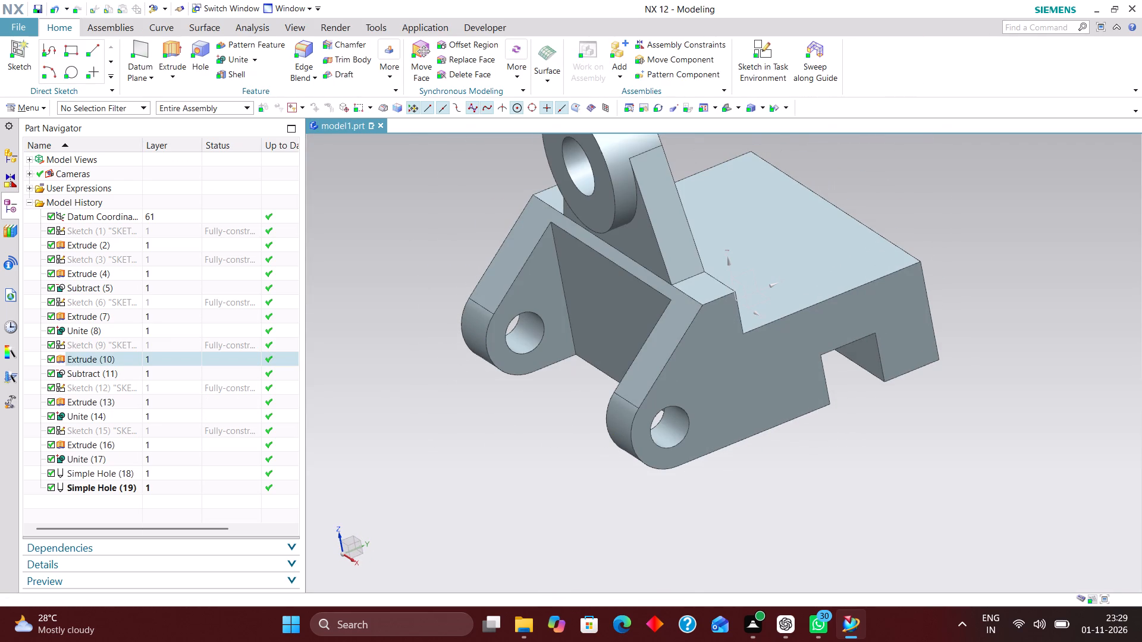
Edit the ear side-profile sketch, set the distance from its vertical rear edge to the base's rear edge to 60 mm, and finish the sketch.
scroll(490, 258, "up", 1)
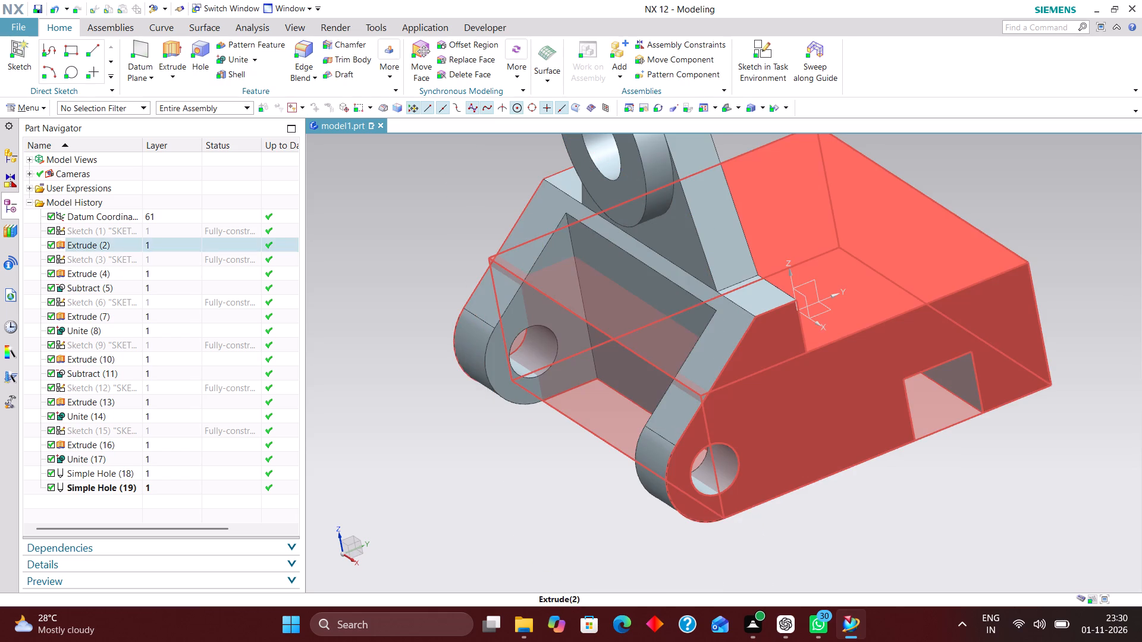
middle_click_drag(920, 508, 901, 484)
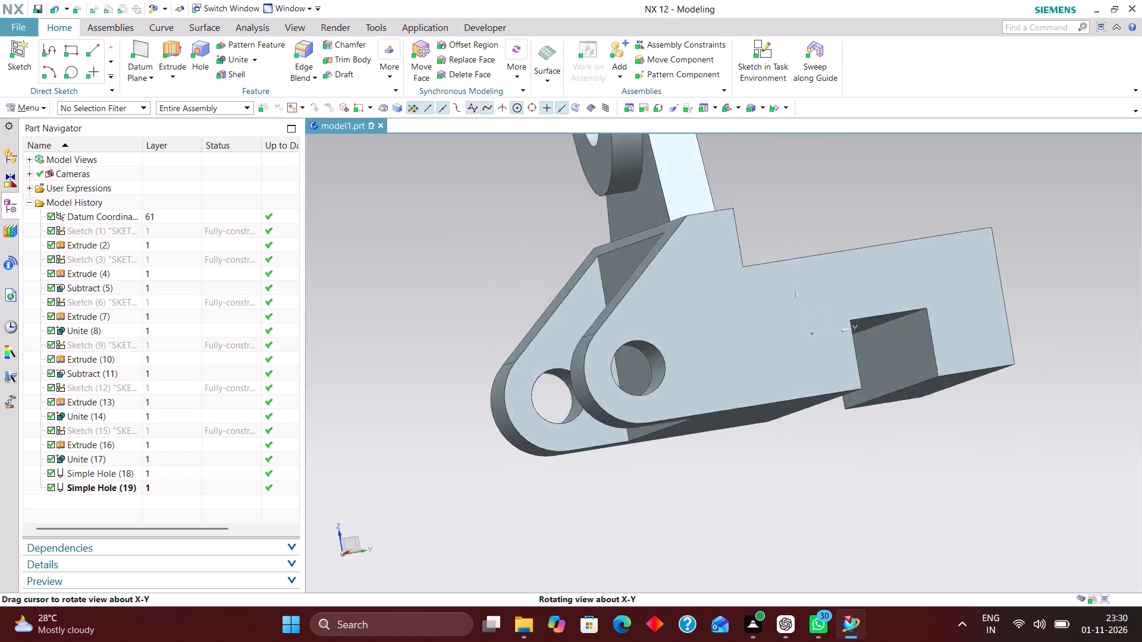
middle_click_drag(901, 484, 907, 502)
middle_click(907, 502)
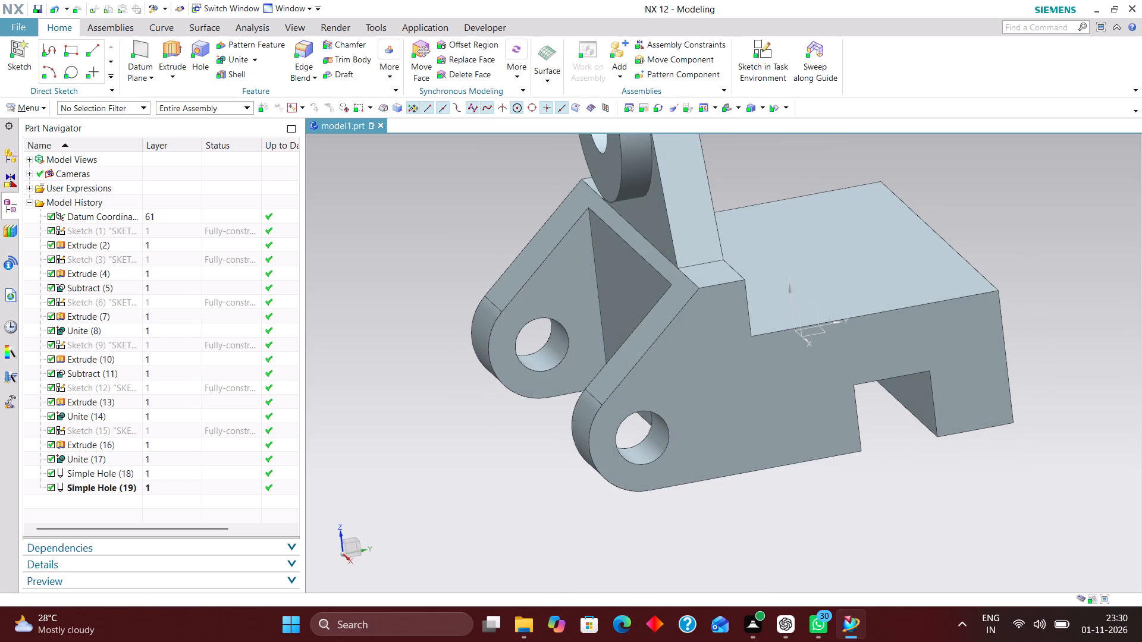
left_click(193, 345)
left_click(181, 388)
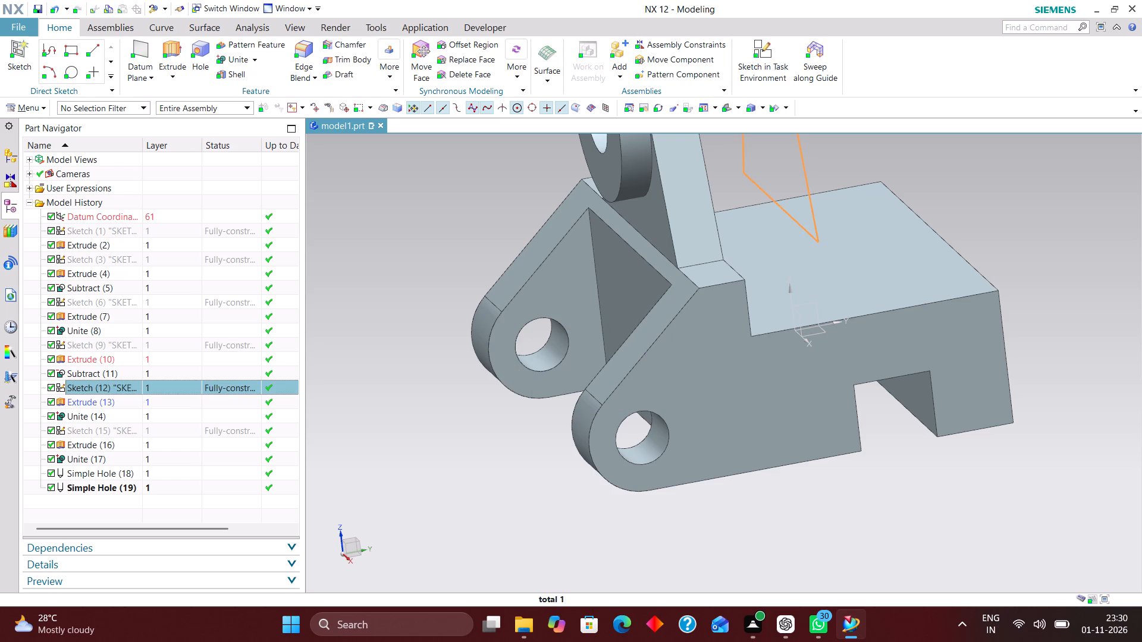
left_click(181, 303)
right_click(181, 303)
left_click(228, 288)
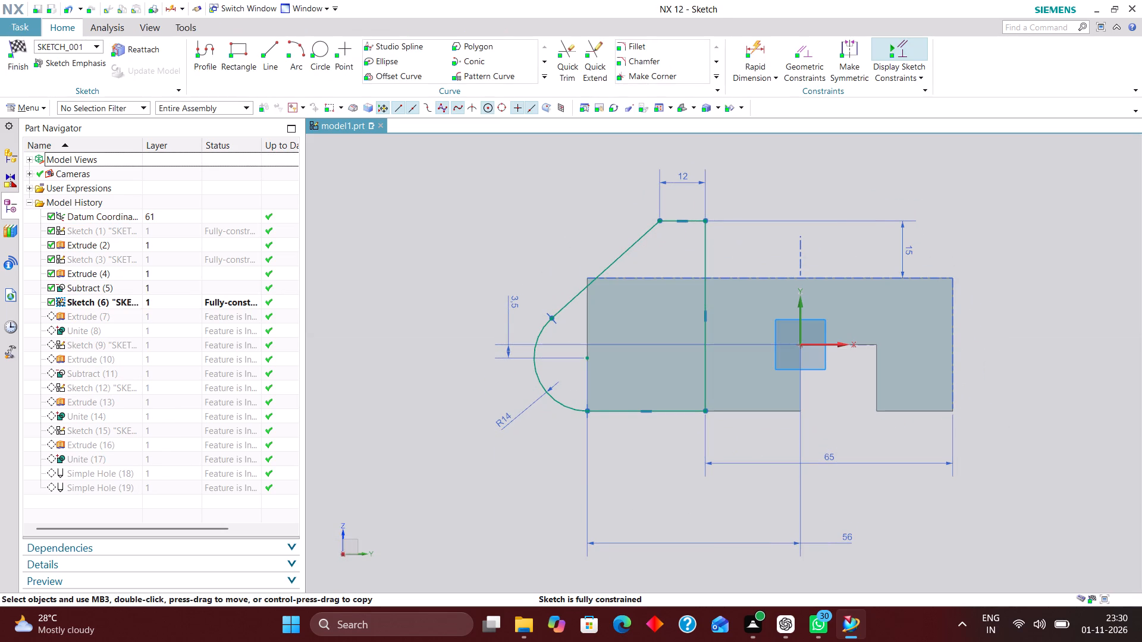
double_click(834, 461)
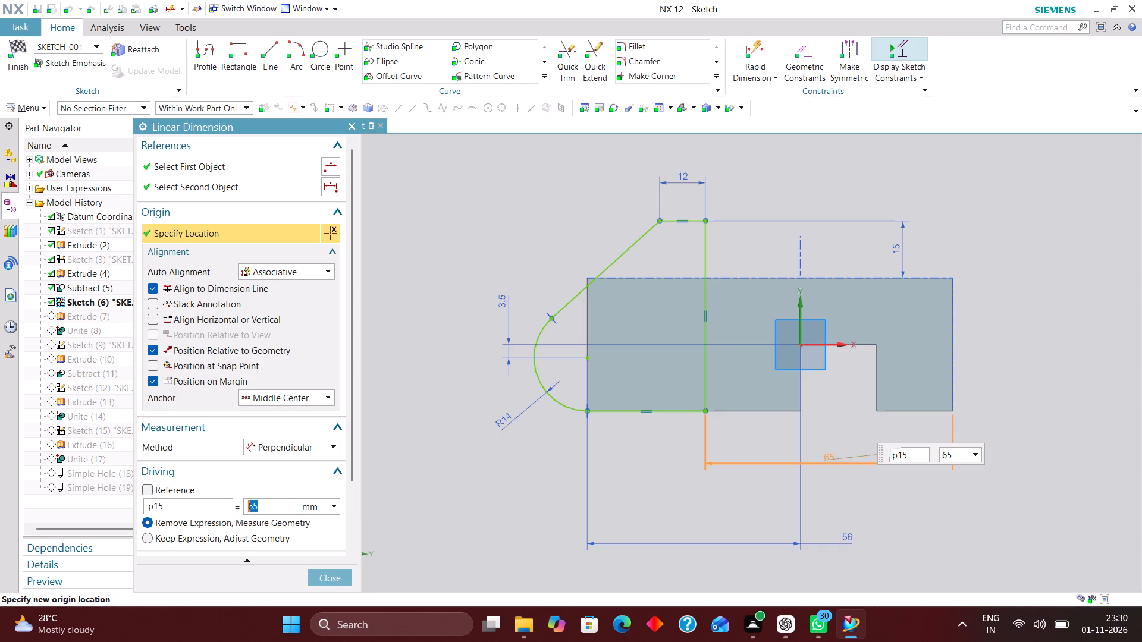
type("60")
key("Return")
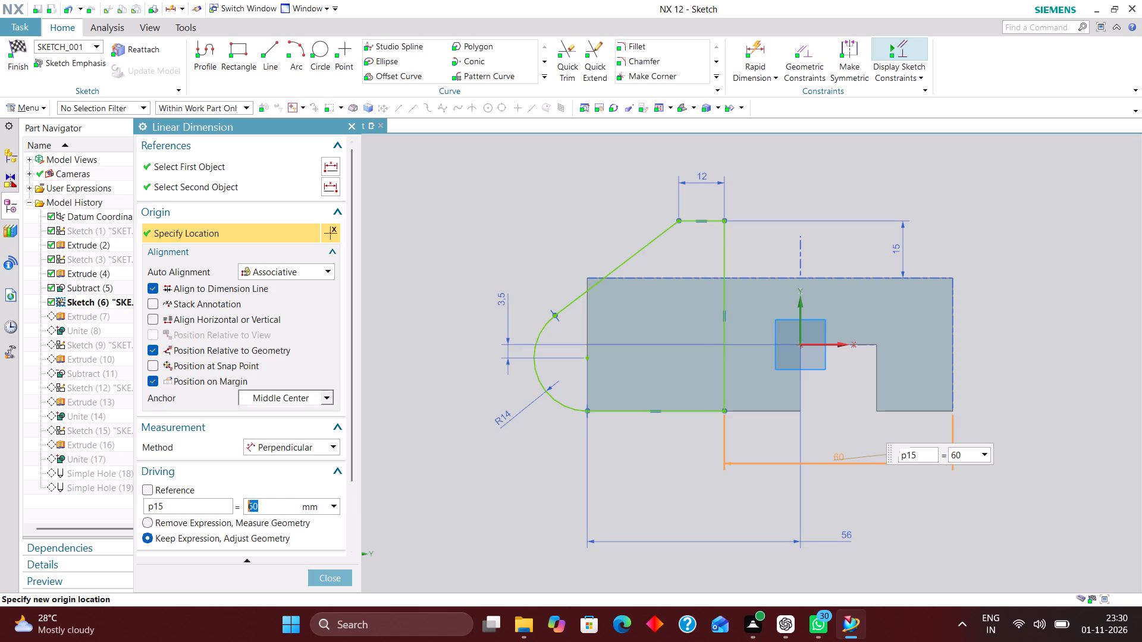
left_click(336, 573)
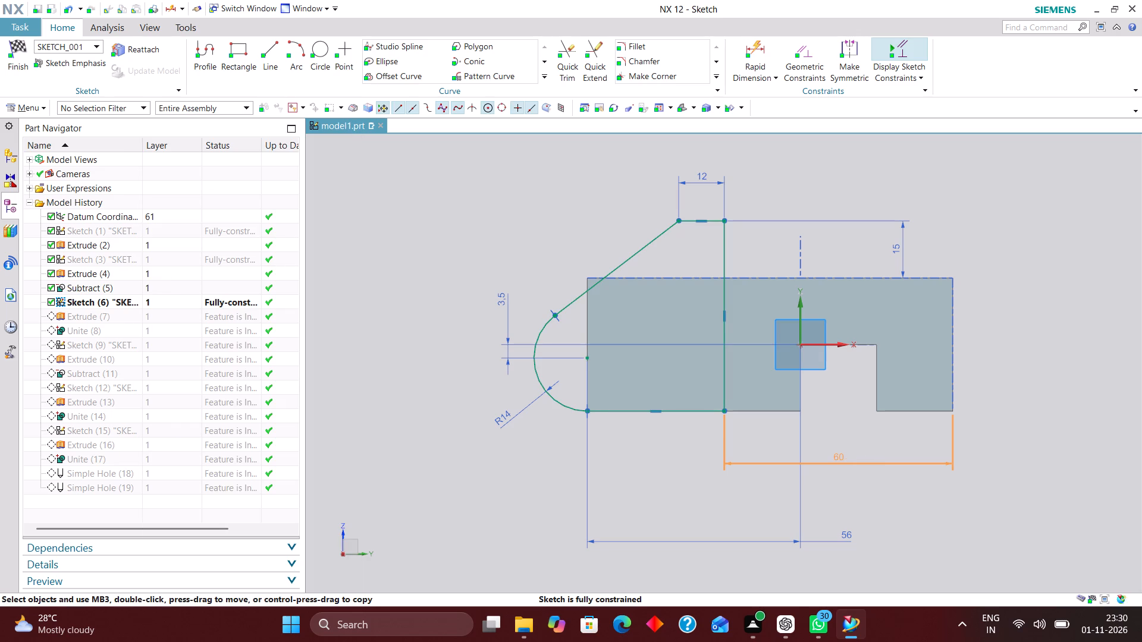
left_click(17, 42)
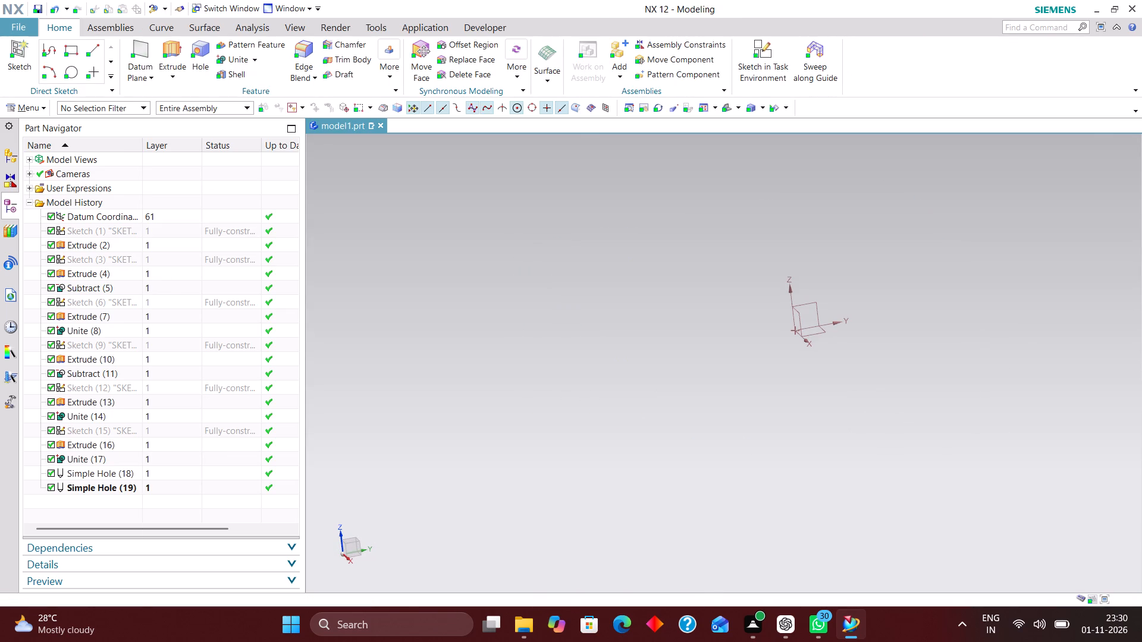
Edit the upright plate's extrusion so it starts at 20 mm and ends at 32 mm from its sketch.
middle_click_drag(878, 512, 862, 523)
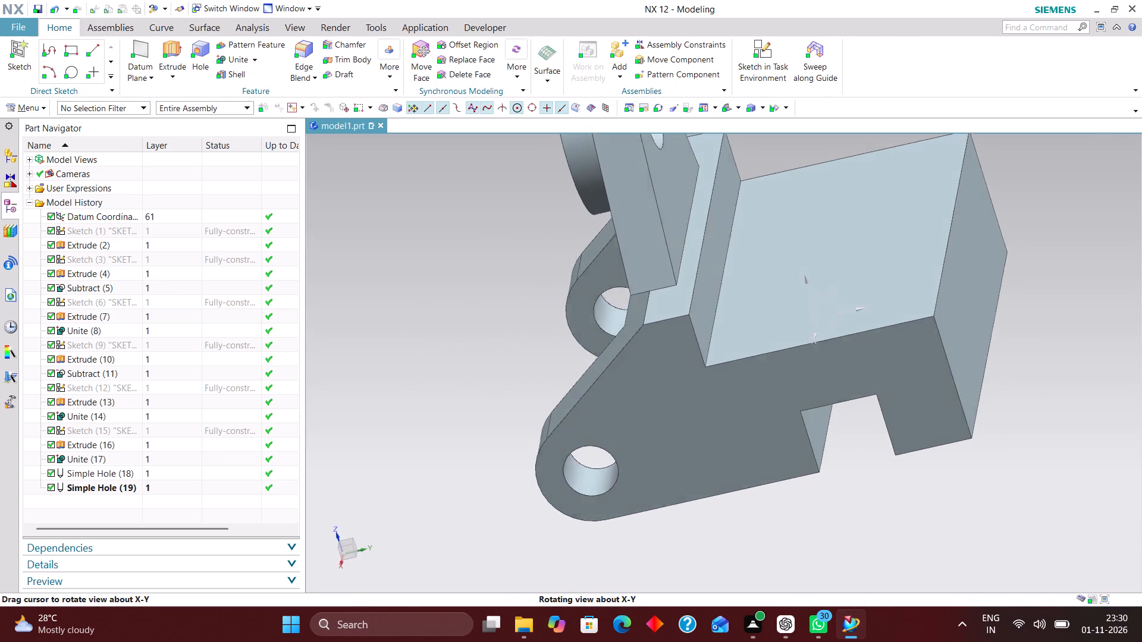
middle_click_drag(862, 523, 870, 521)
left_click(170, 385)
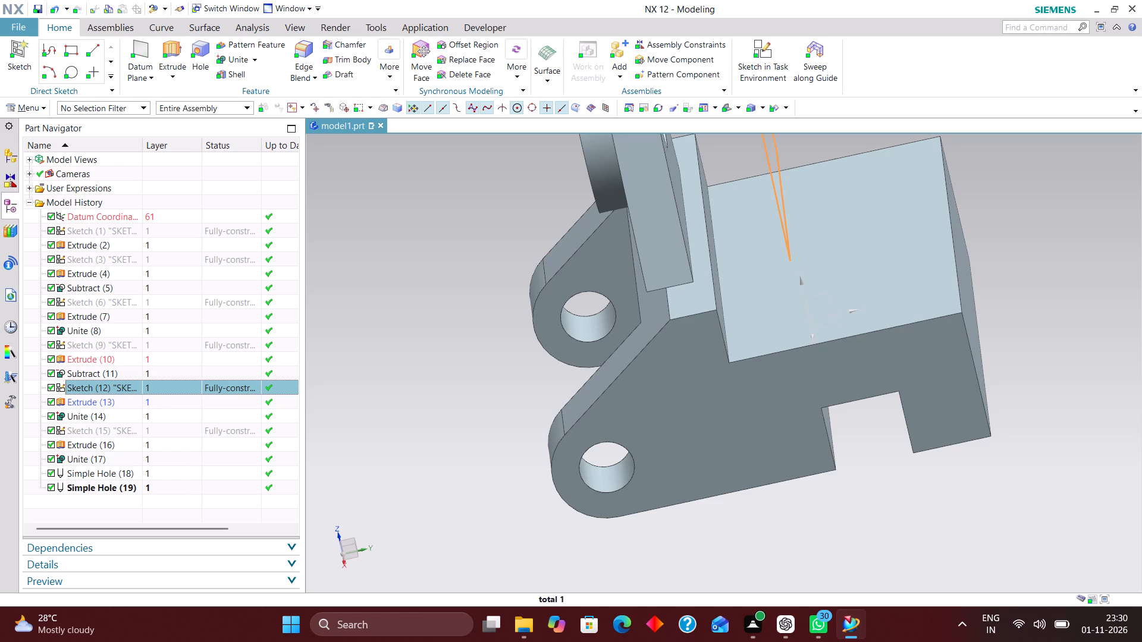
right_click(170, 385)
left_click(109, 401)
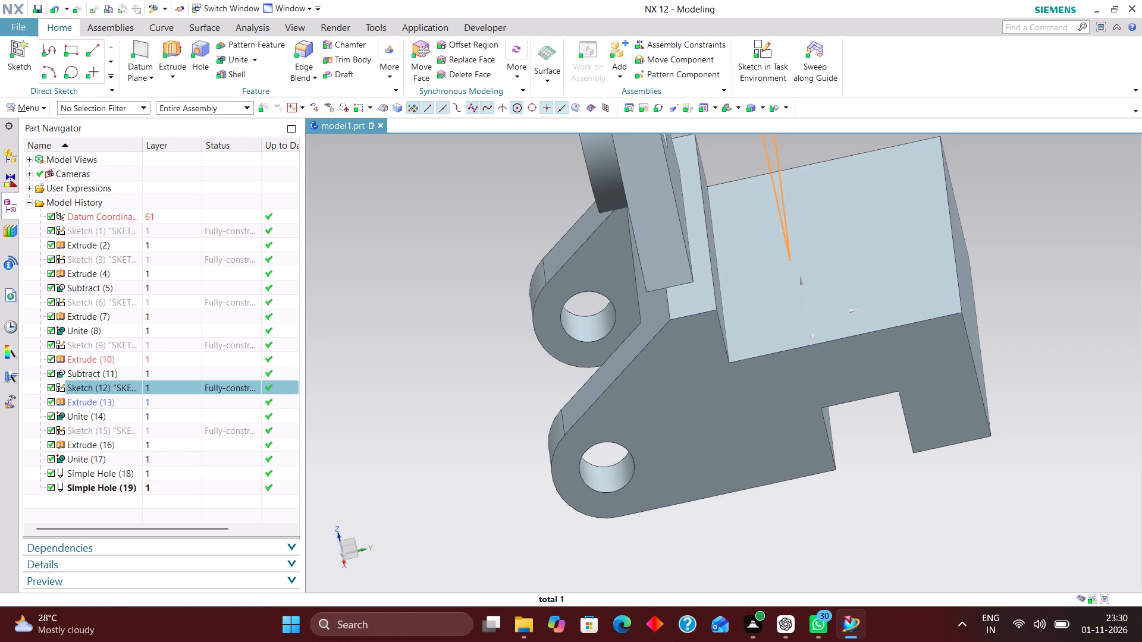
right_click(111, 401)
left_click(193, 104)
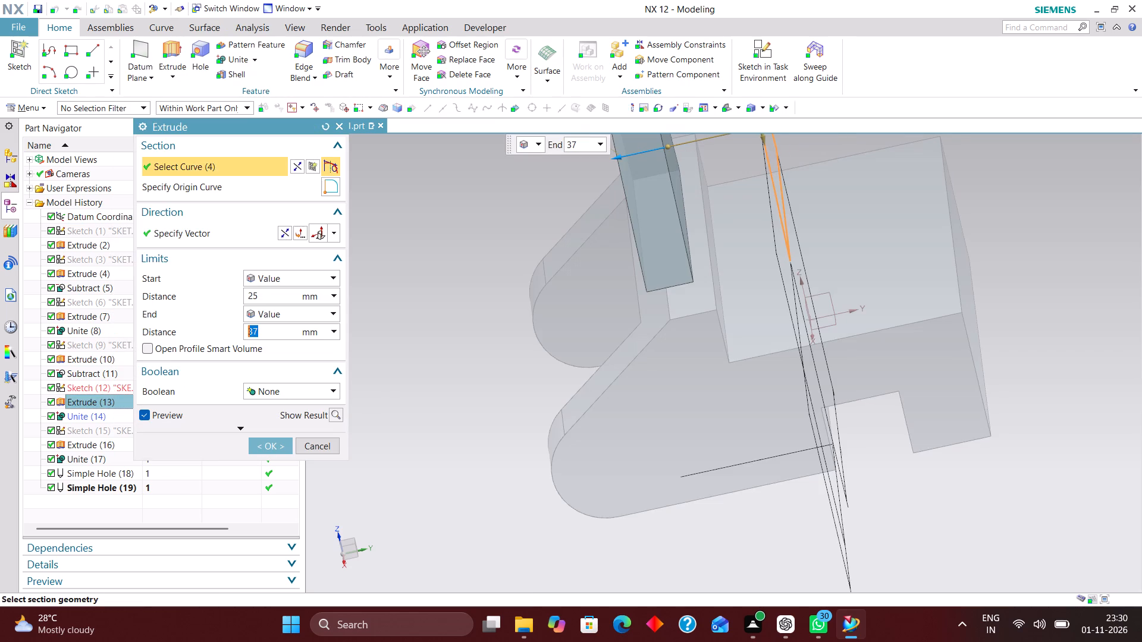
right_click_drag(1035, 264, 900, 265)
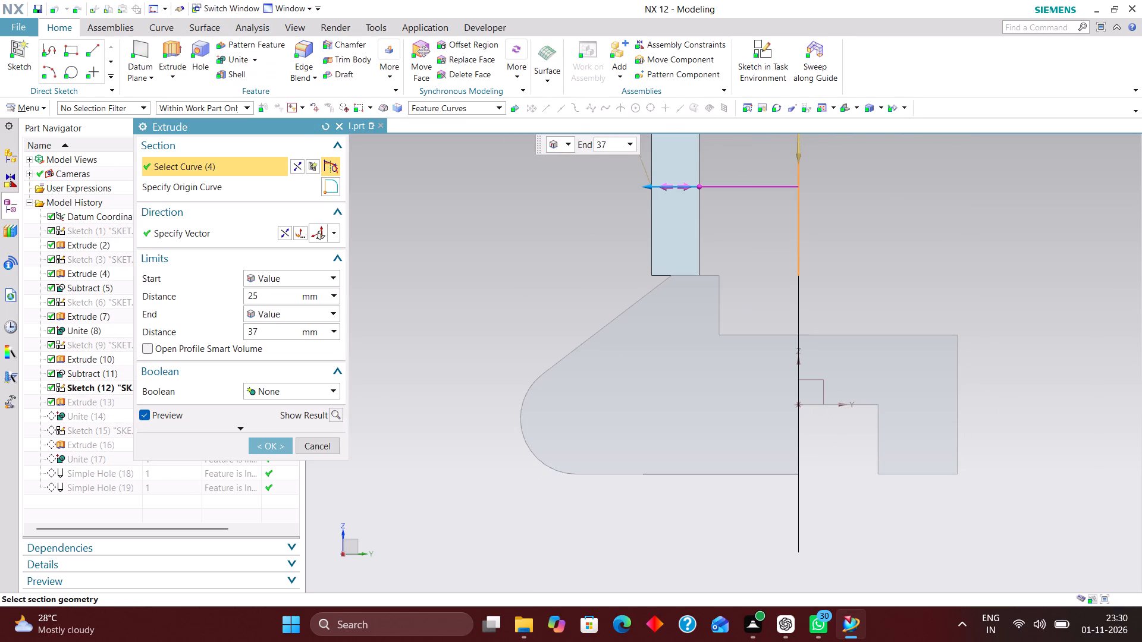
left_click_drag(703, 184, 725, 187)
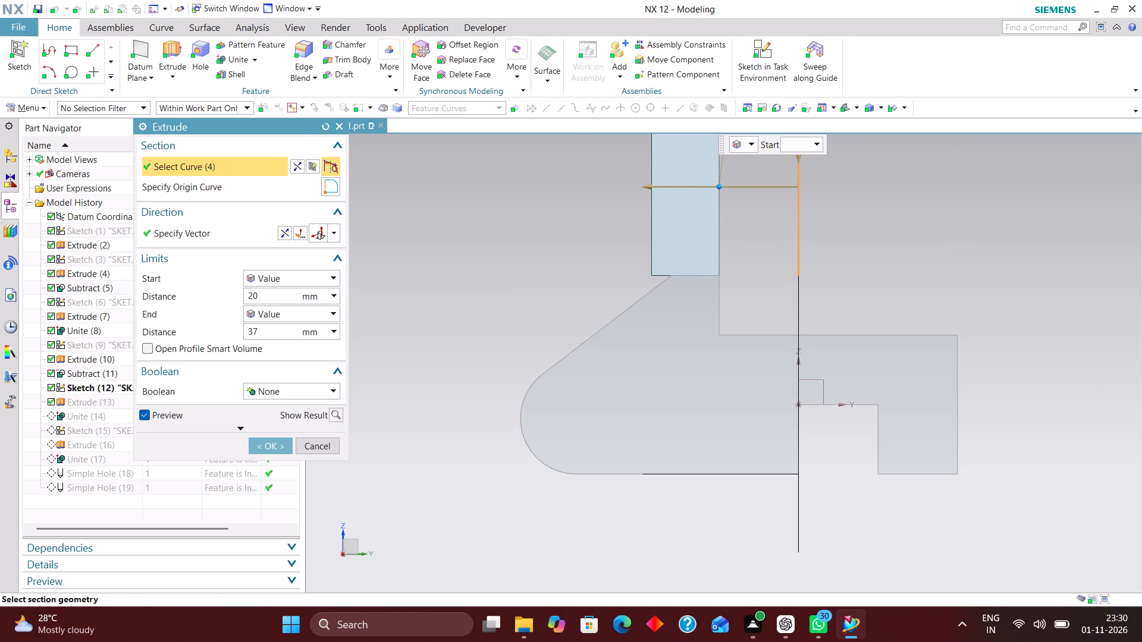
left_click_drag(725, 187, 723, 185)
left_click_drag(641, 184, 647, 184)
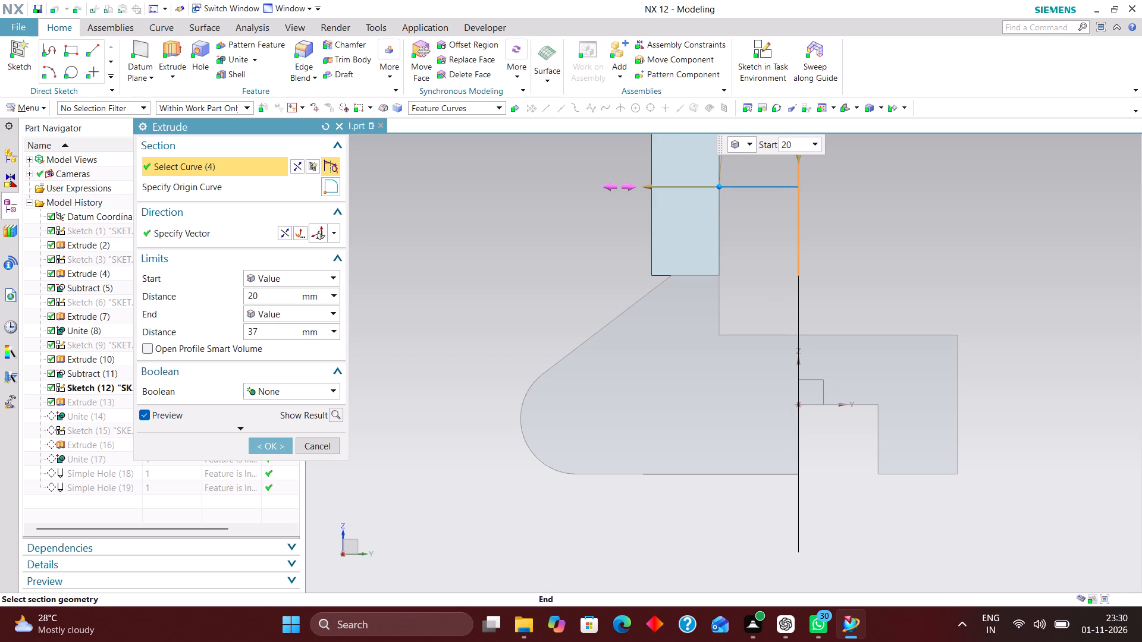
left_click_drag(647, 184, 660, 185)
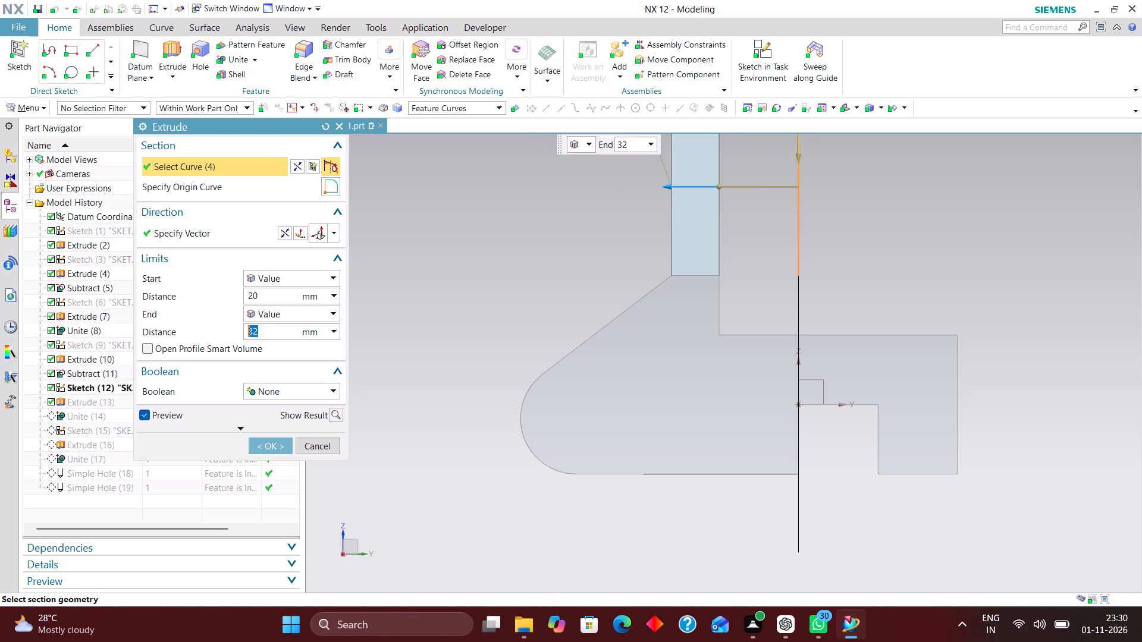
left_click(275, 445)
Edit the round boss's extrusion at the upright's top, setting its start to 20 mm and shortening its end distance.
scroll(460, 446, "down", 2)
middle_click_drag(669, 280, 666, 311)
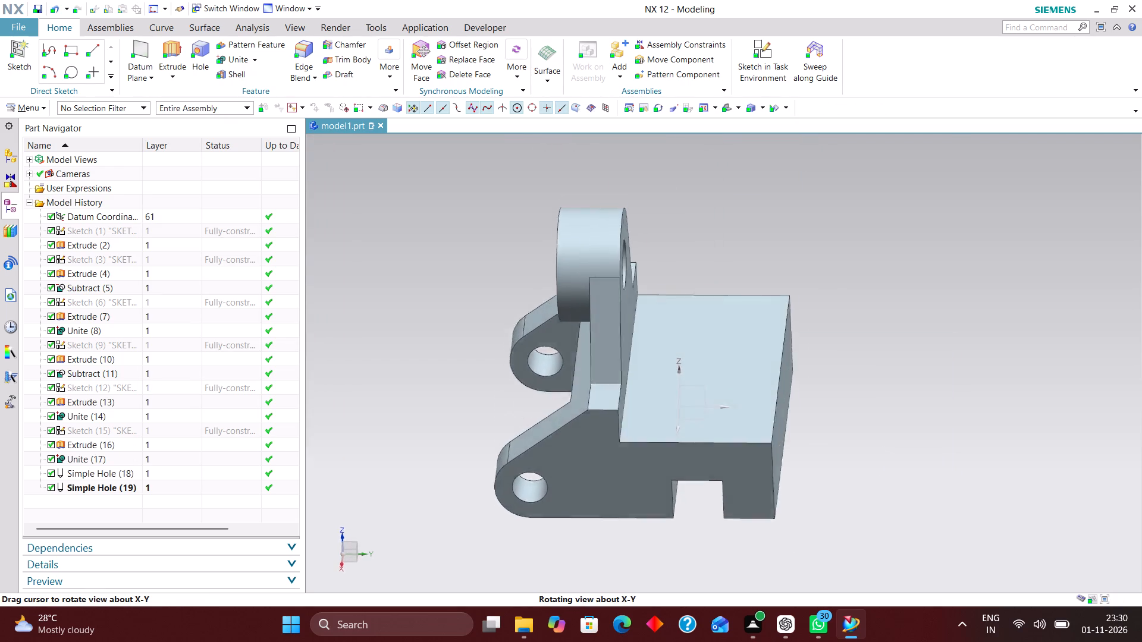
middle_click_drag(666, 311, 673, 304)
double_click(585, 248)
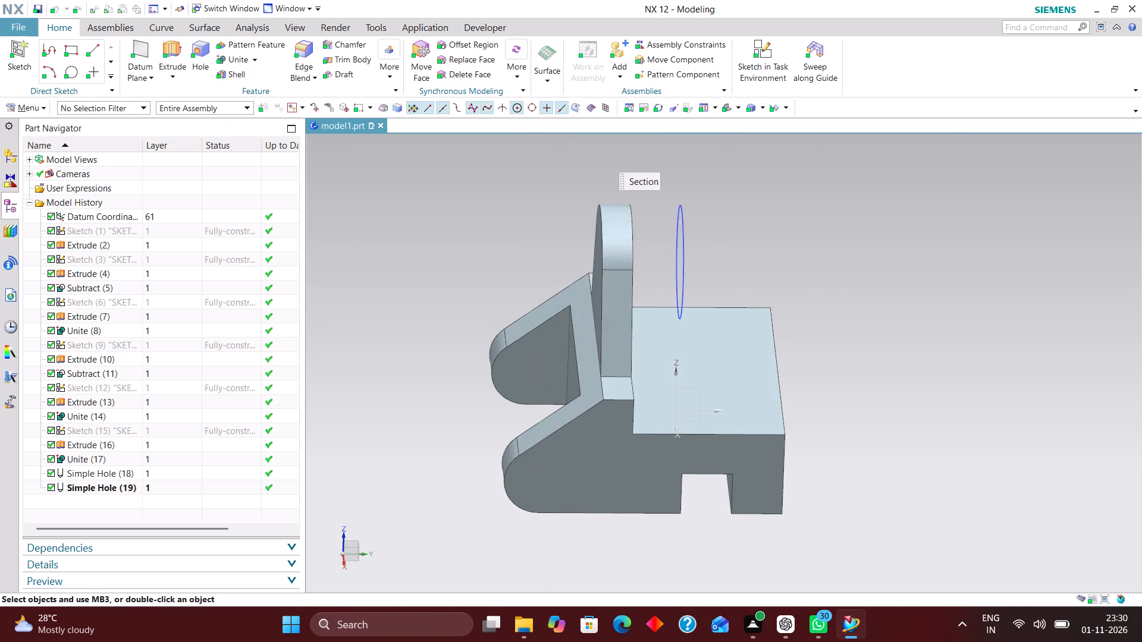
right_click_drag(950, 281, 859, 286)
scroll(610, 267, "up", 4)
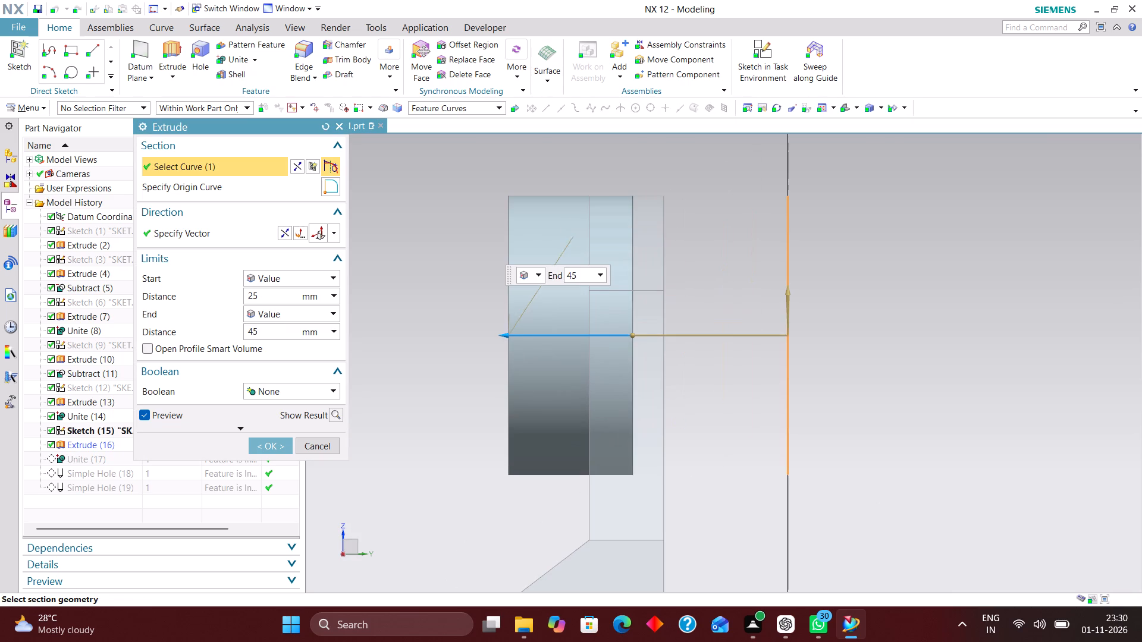
left_click_drag(633, 332, 663, 337)
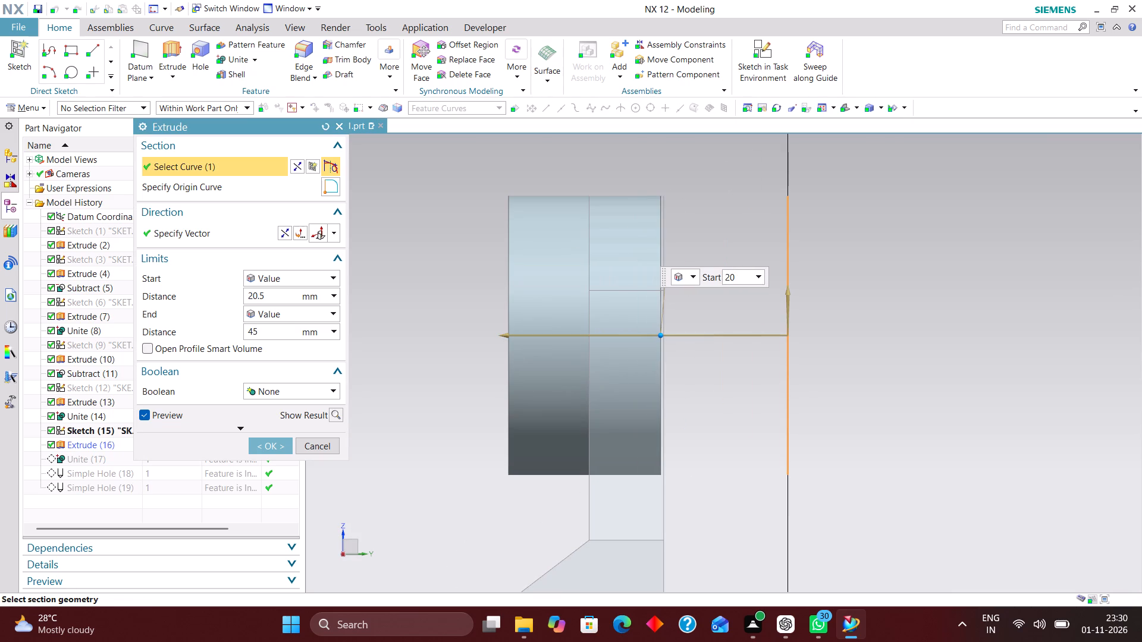
left_click_drag(663, 337, 663, 340)
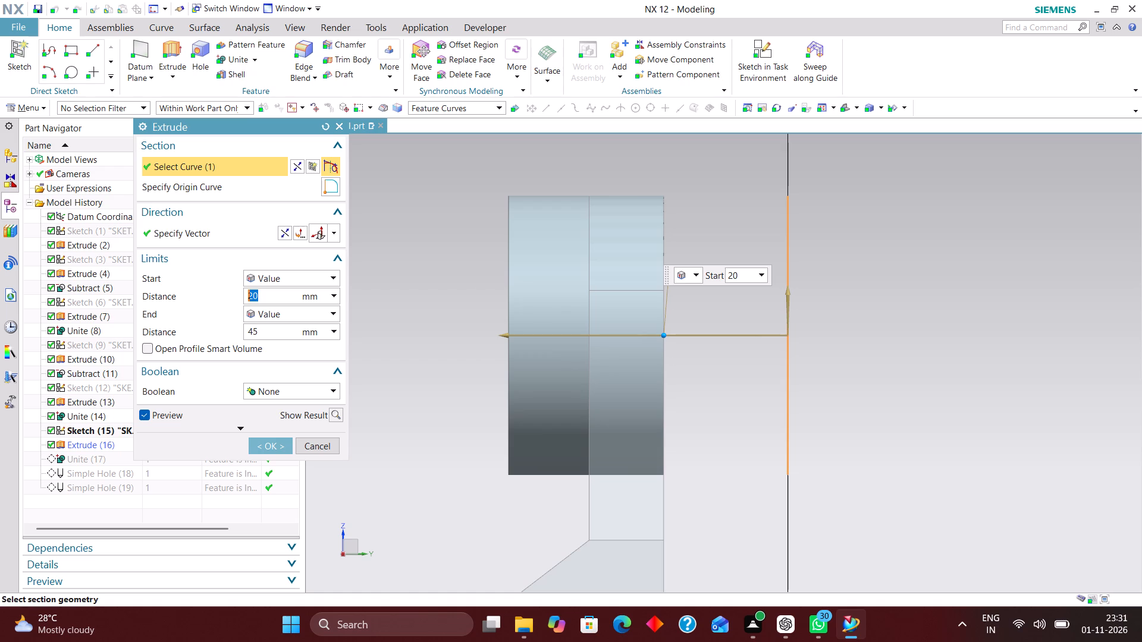
left_click_drag(498, 333, 519, 339)
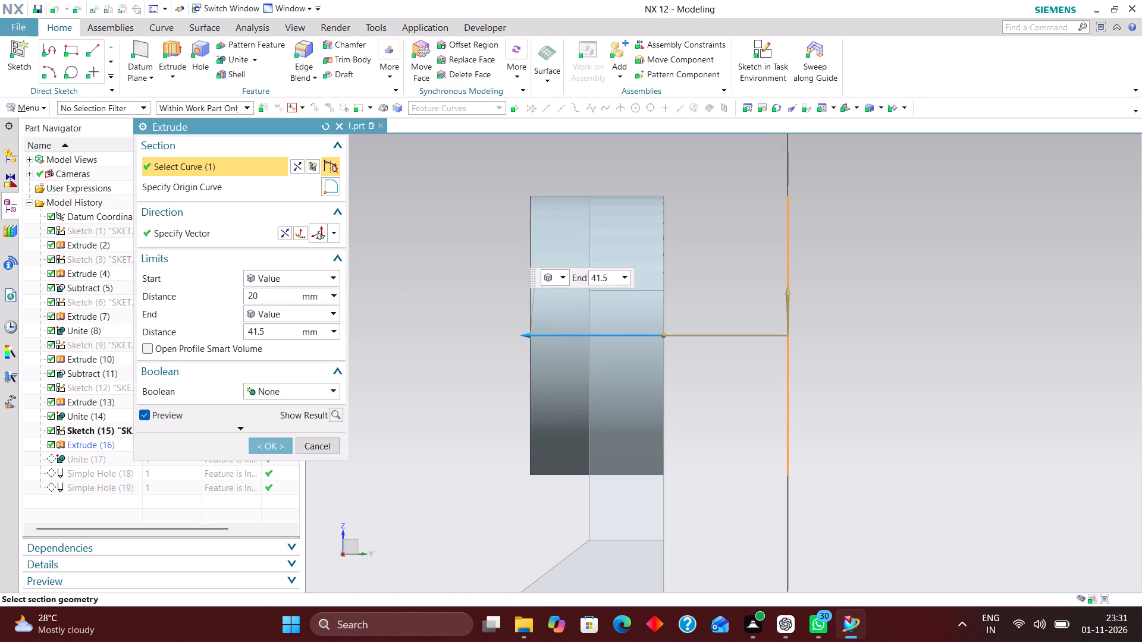
left_click_drag(519, 339, 528, 343)
left_click(275, 445)
Inspect the revised bracket from several sides, checking the alignment of the boss, upright, ears, front recess and bottom slot.
scroll(864, 304, "down", 3)
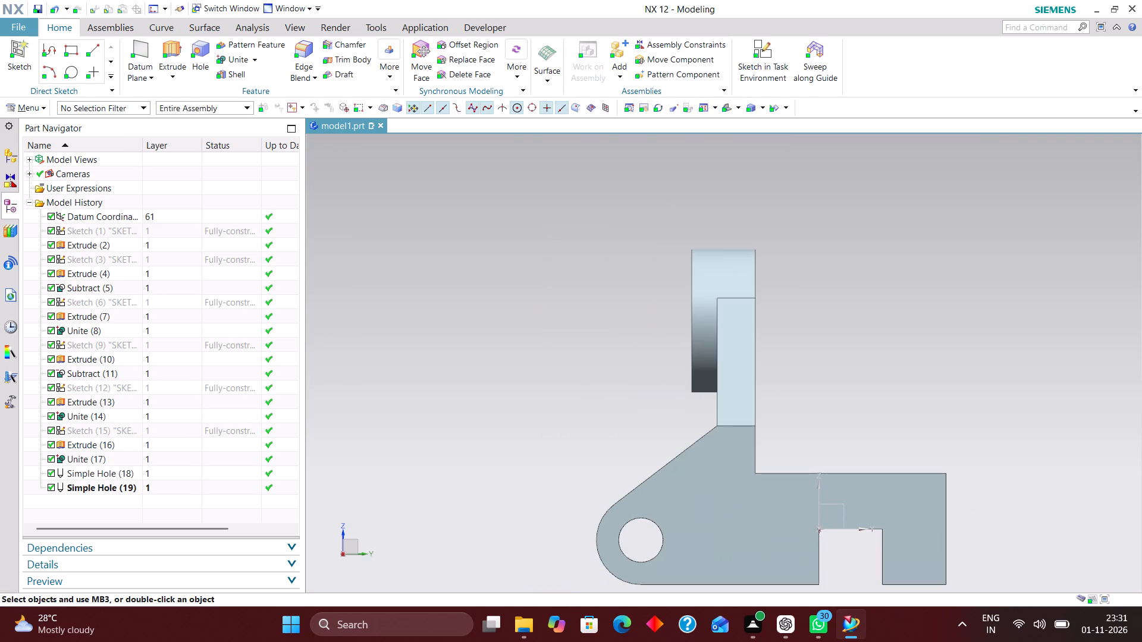
middle_click_drag(865, 359, 928, 407)
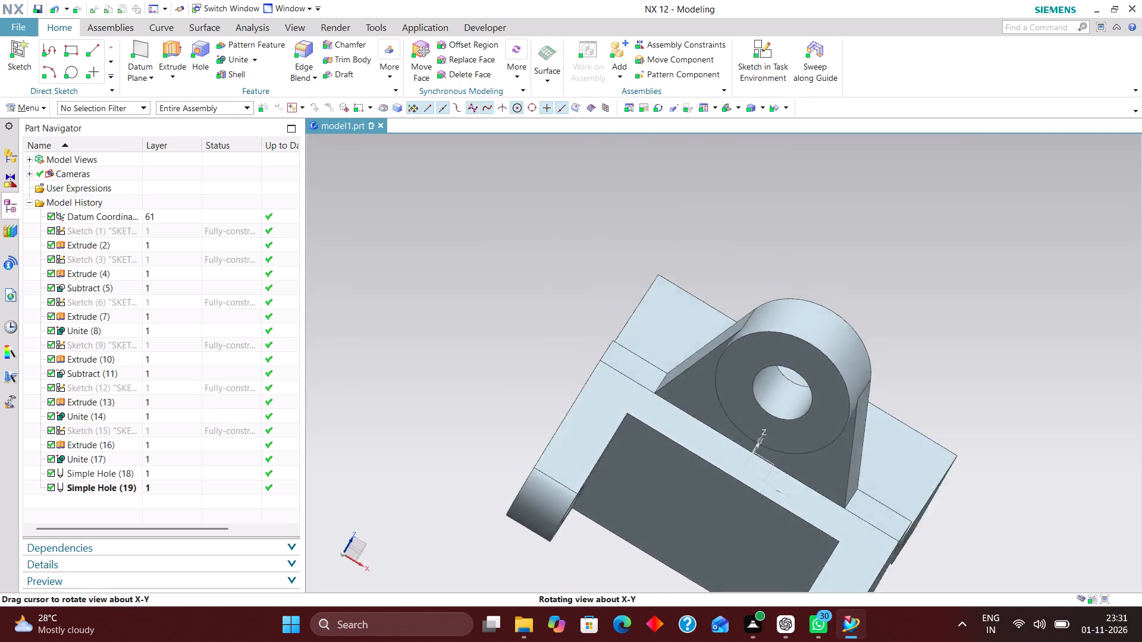
middle_click_drag(928, 407, 885, 401)
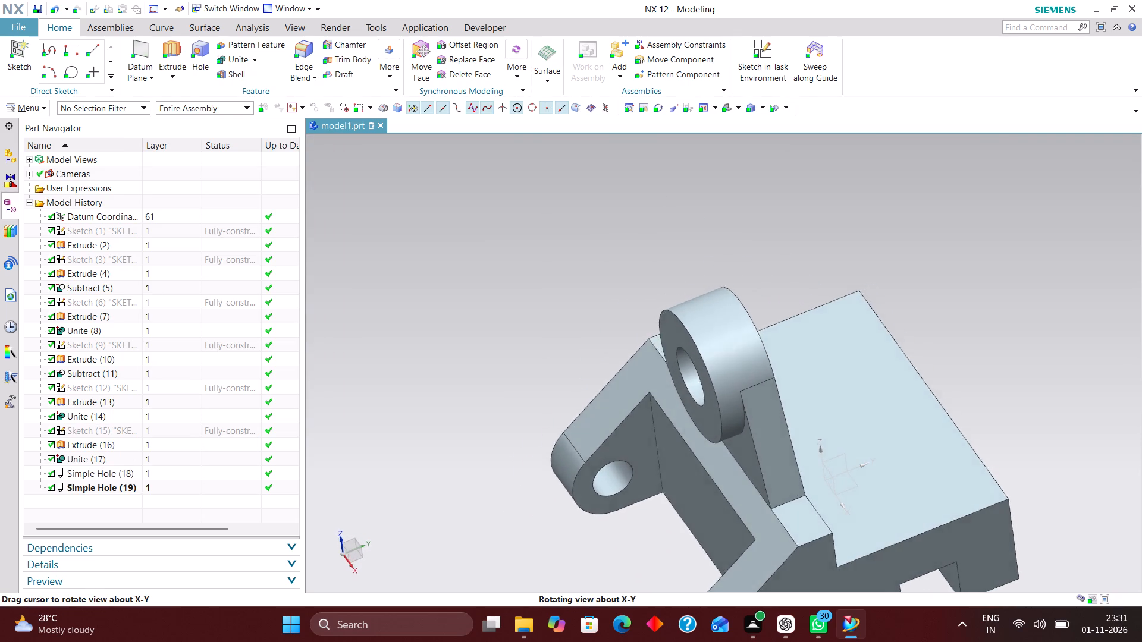
middle_click_drag(885, 401, 915, 385)
middle_click_drag(896, 385, 874, 385)
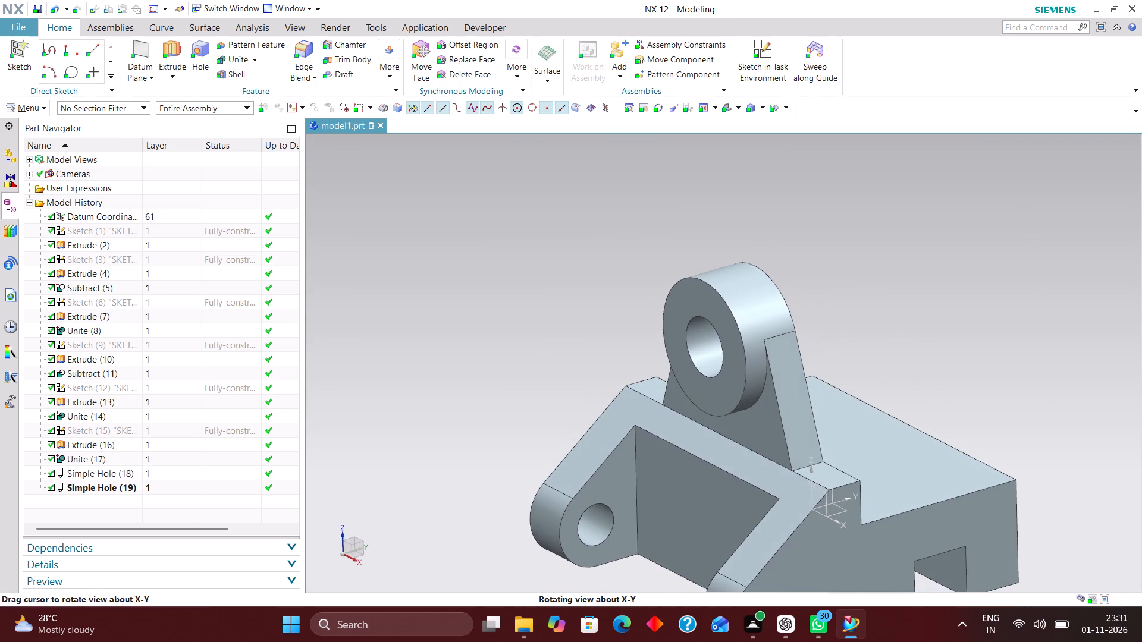
middle_click_drag(874, 385, 874, 384)
middle_click(843, 339)
scroll(845, 339, "up", 1)
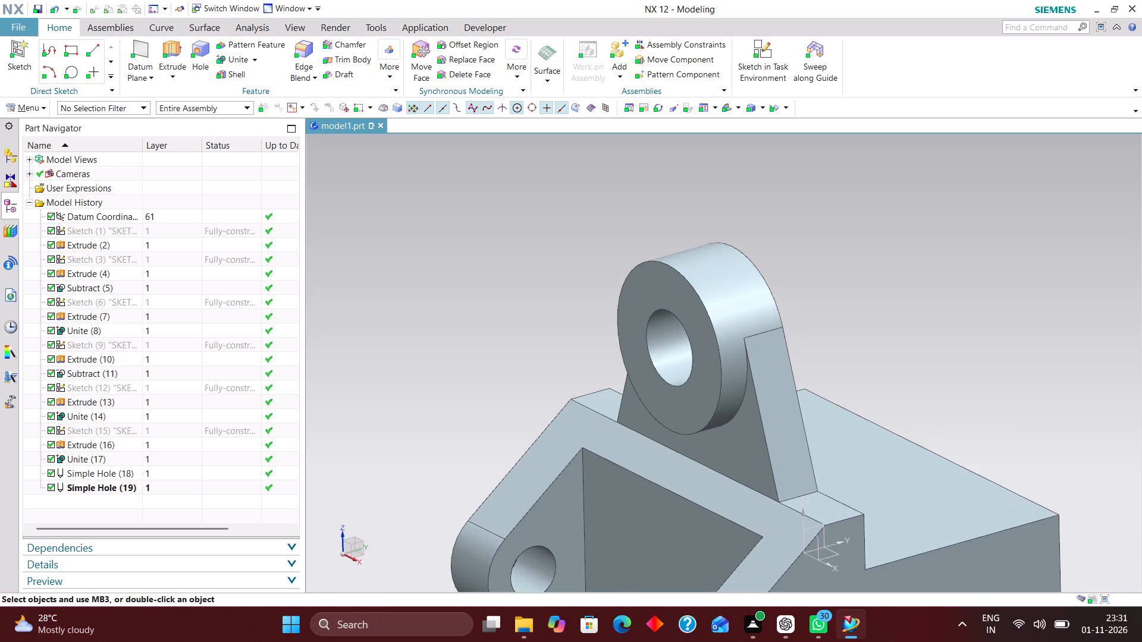
scroll(843, 339, "down", 2)
scroll(972, 398, "up", 2)
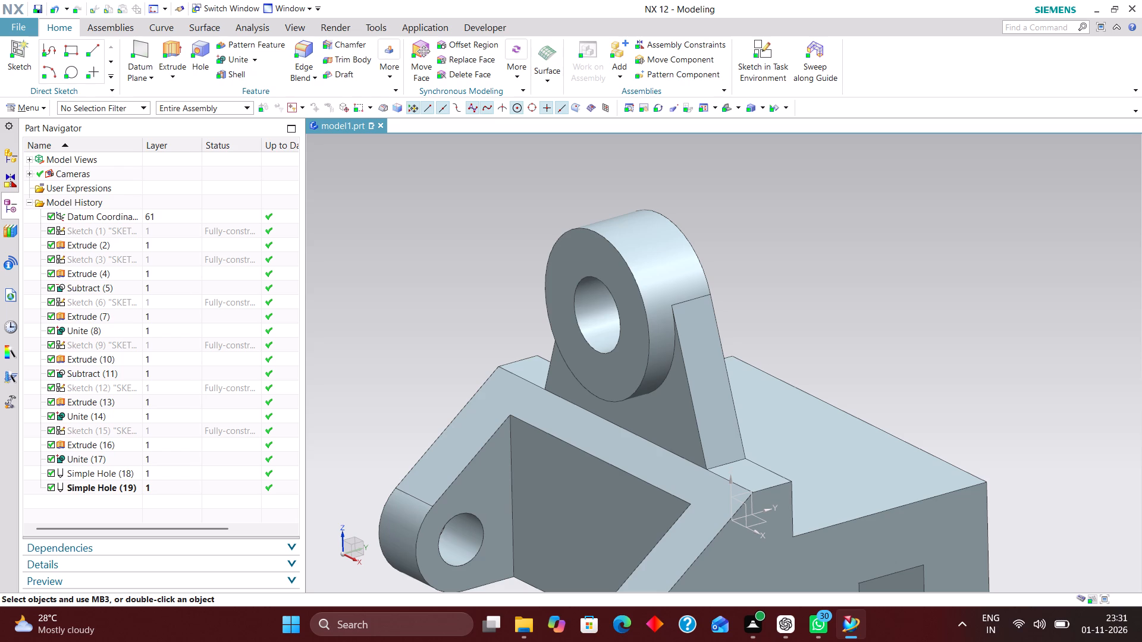
scroll(954, 276, "down", 1)
scroll(912, 314, "down", 2)
middle_click_drag(933, 293, 924, 326)
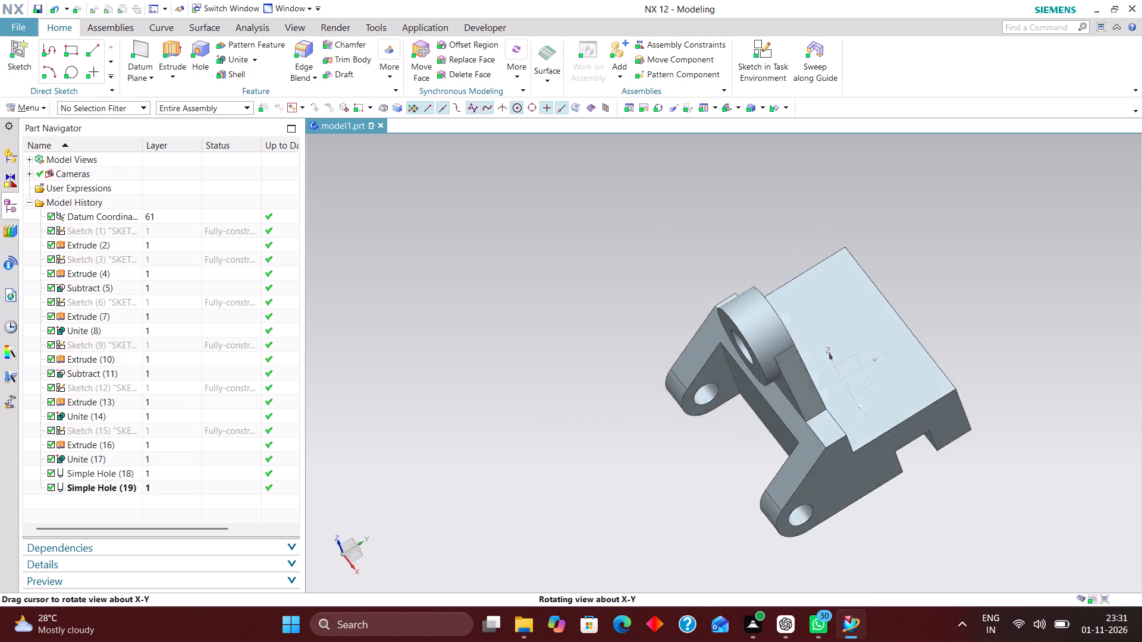
middle_click_drag(924, 326, 924, 325)
scroll(924, 325, "up", 4)
scroll(1013, 326, "down", 3)
scroll(1002, 413, "up", 2)
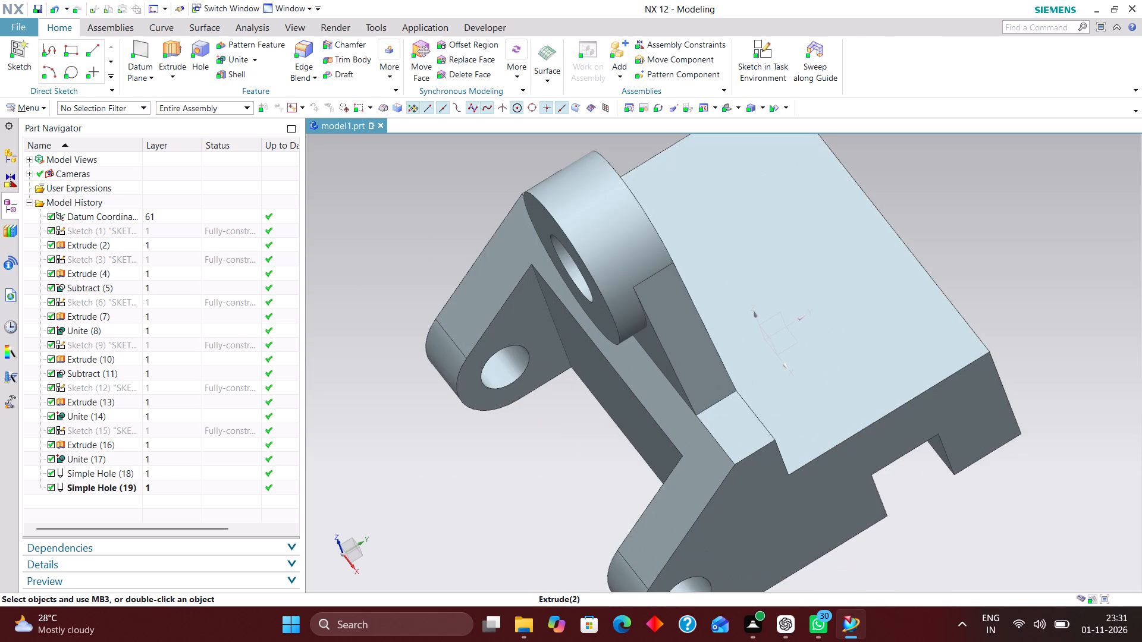
middle_click_drag(946, 449, 999, 344)
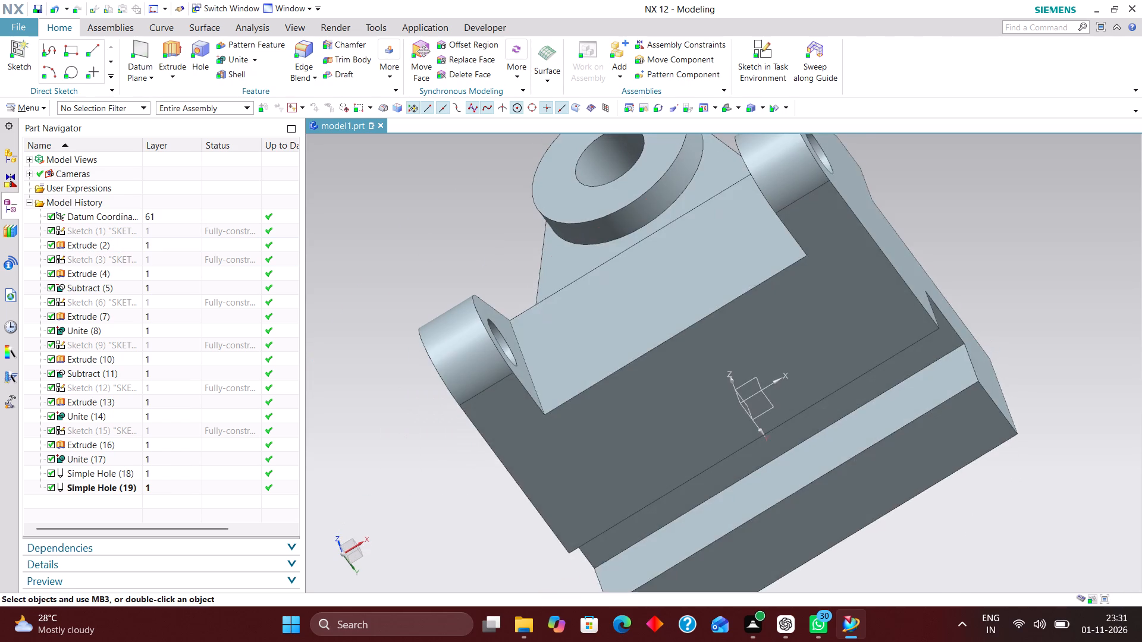
middle_click_drag(982, 298, 922, 339)
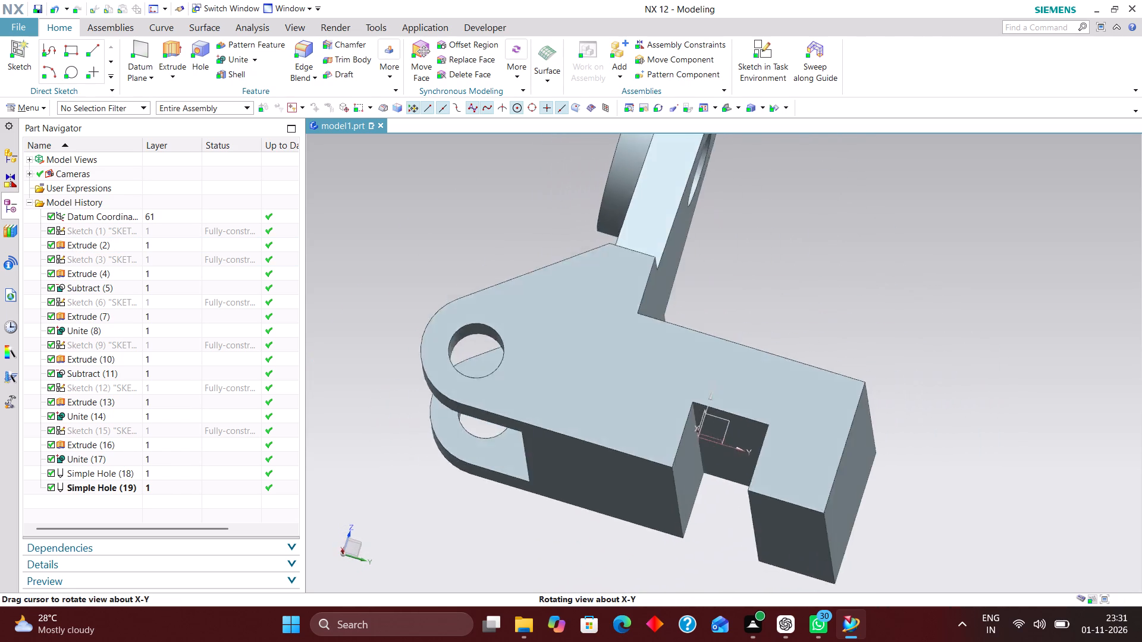
middle_click_drag(922, 339, 972, 356)
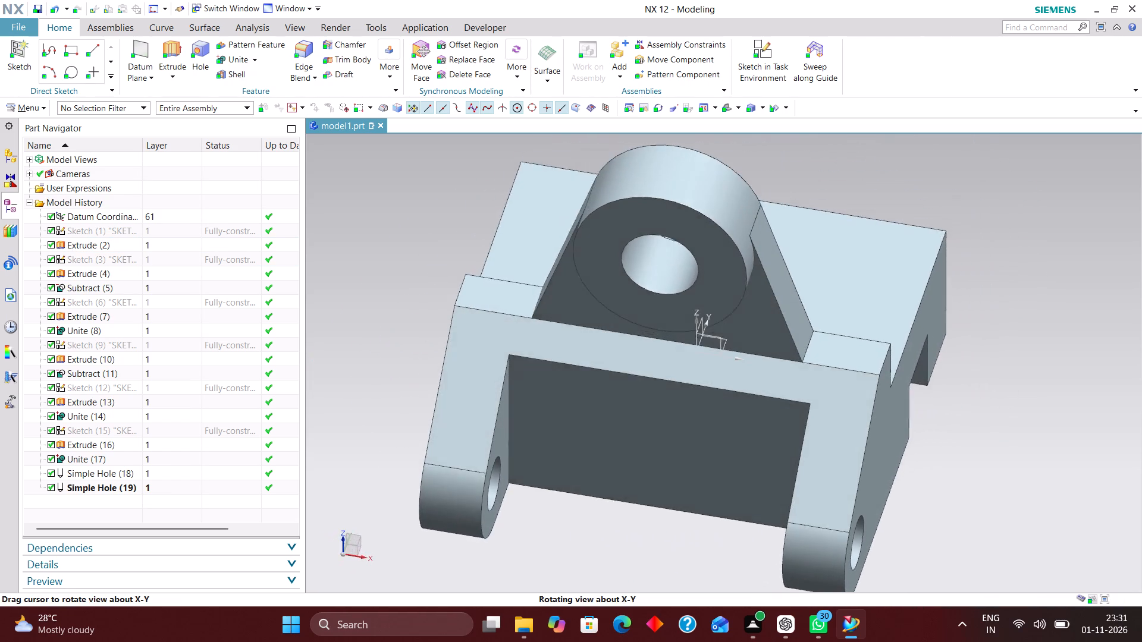
middle_click_drag(972, 356, 948, 357)
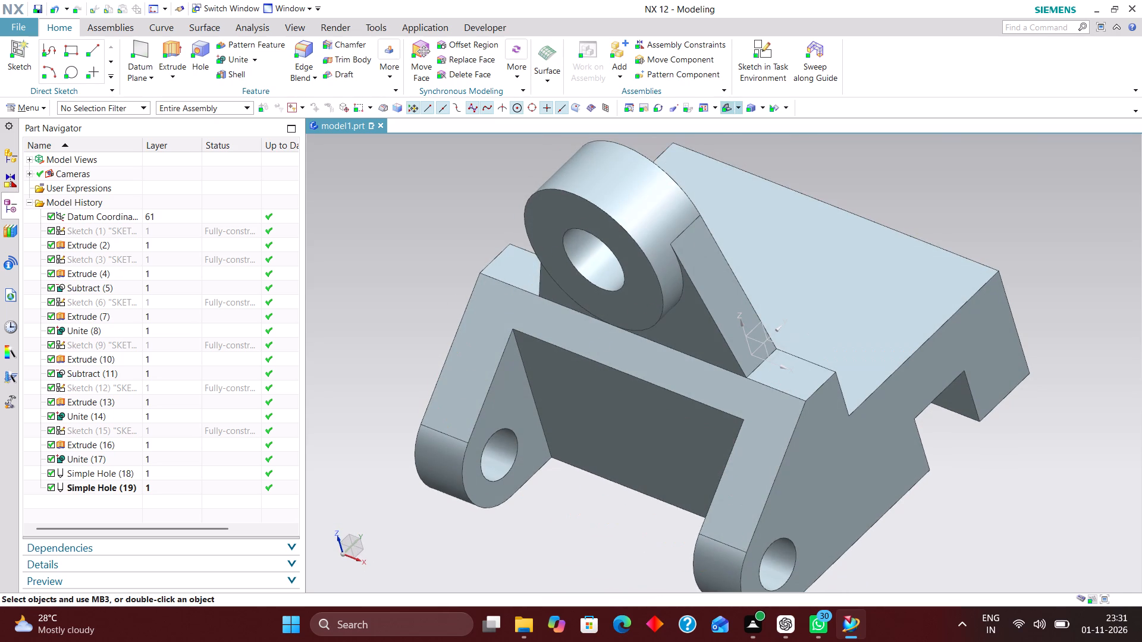
left_click(731, 109)
scroll(965, 479, "down", 2)
scroll(932, 501, "up", 4)
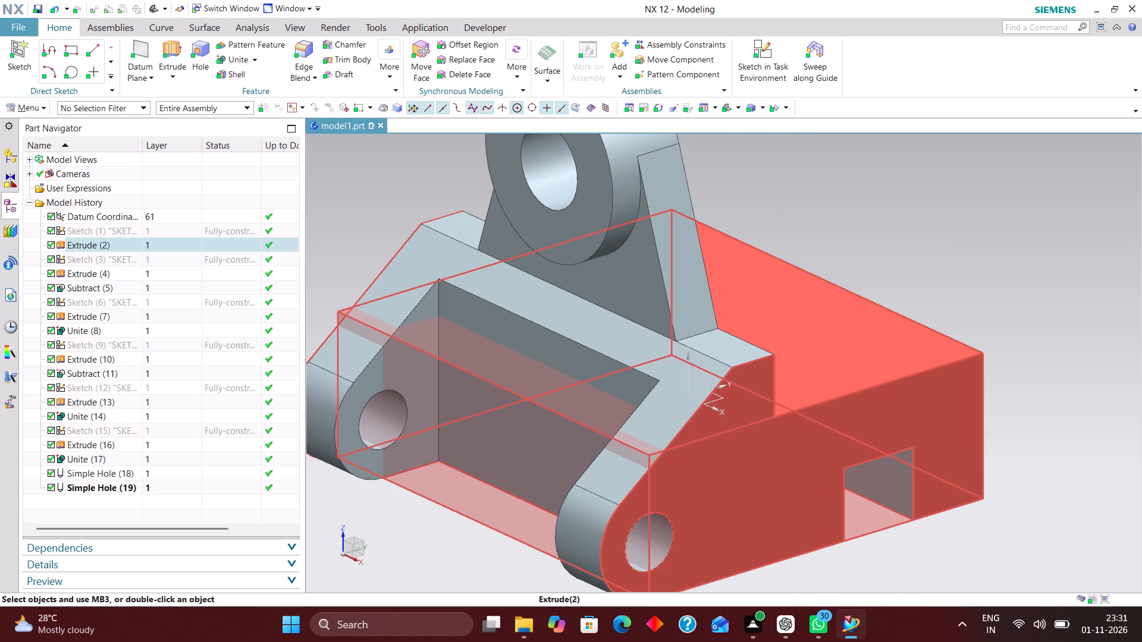
scroll(817, 381, "down", 1)
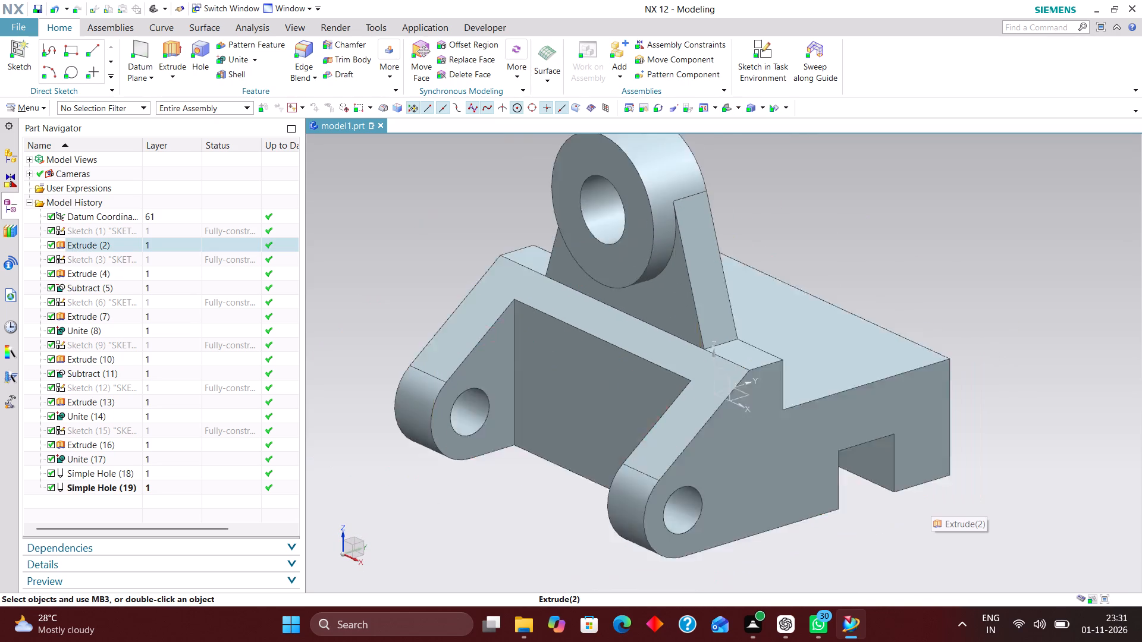
scroll(817, 381, "down", 1)
scroll(814, 457, "up", 1)
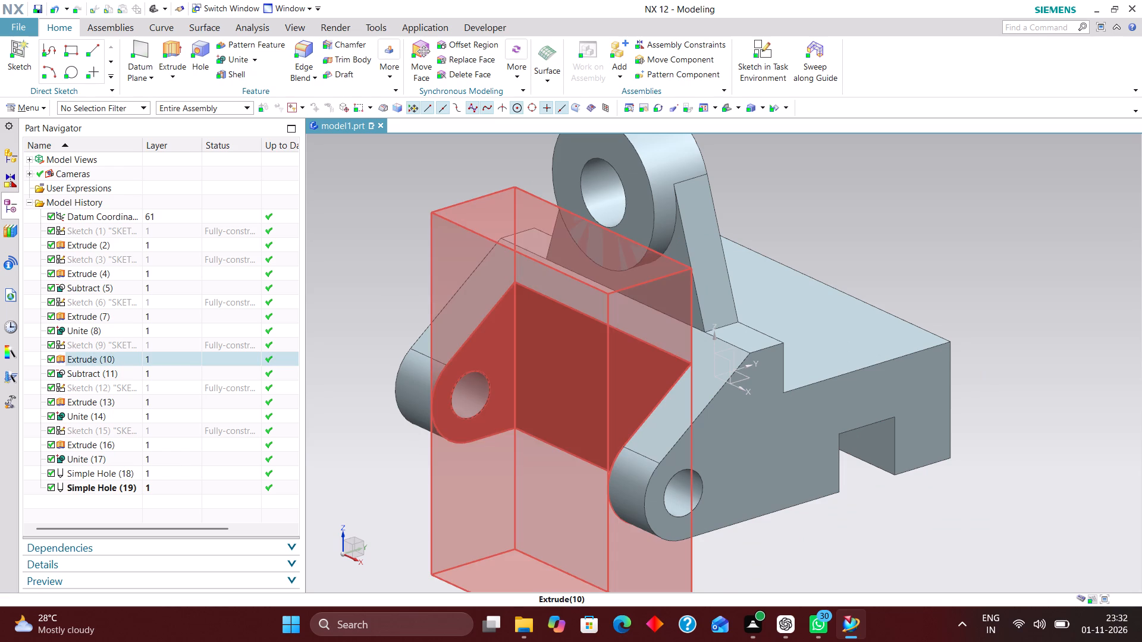
scroll(676, 385, "down", 3)
scroll(685, 347, "up", 3)
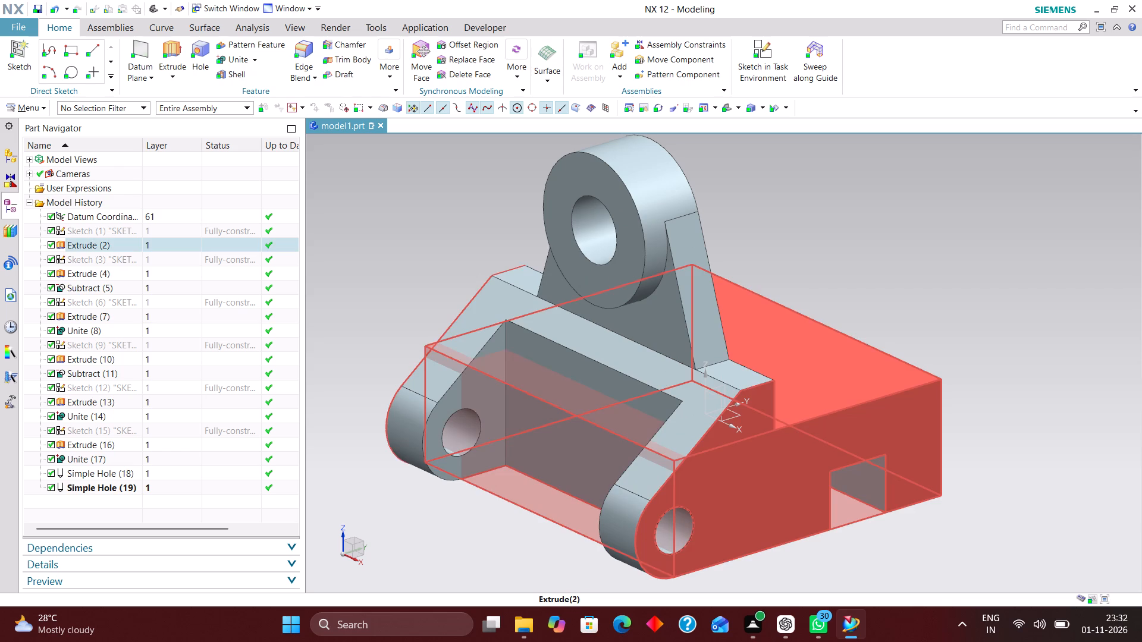
middle_click_drag(994, 355, 975, 373)
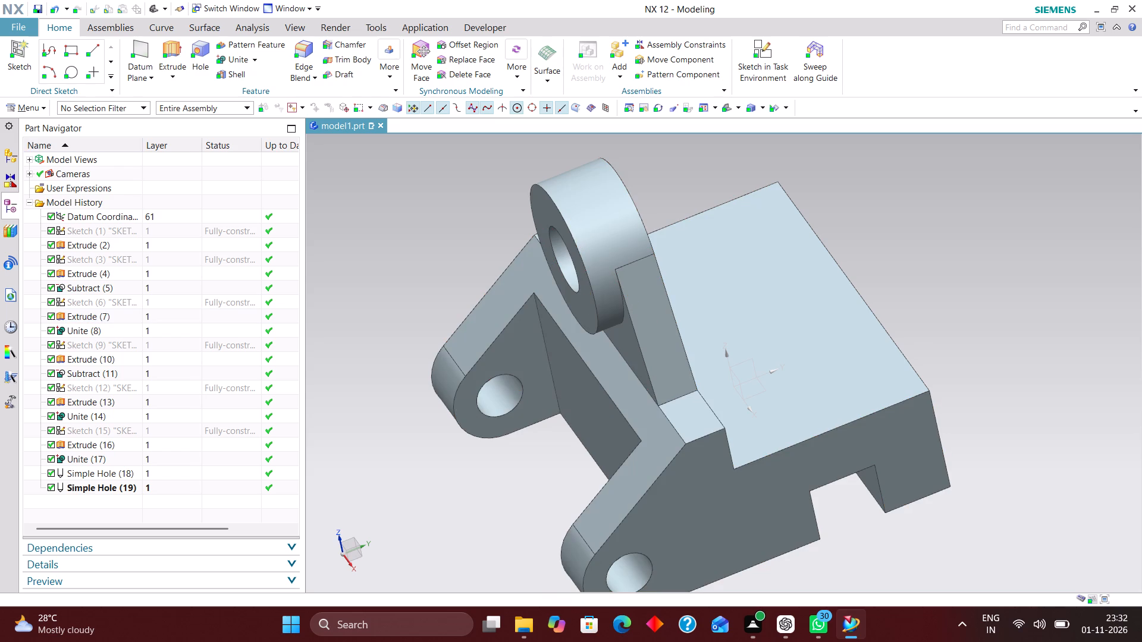
Start a Hole on the base's top face and place a second sketch point beside the first for two hole centres.
left_click(205, 45)
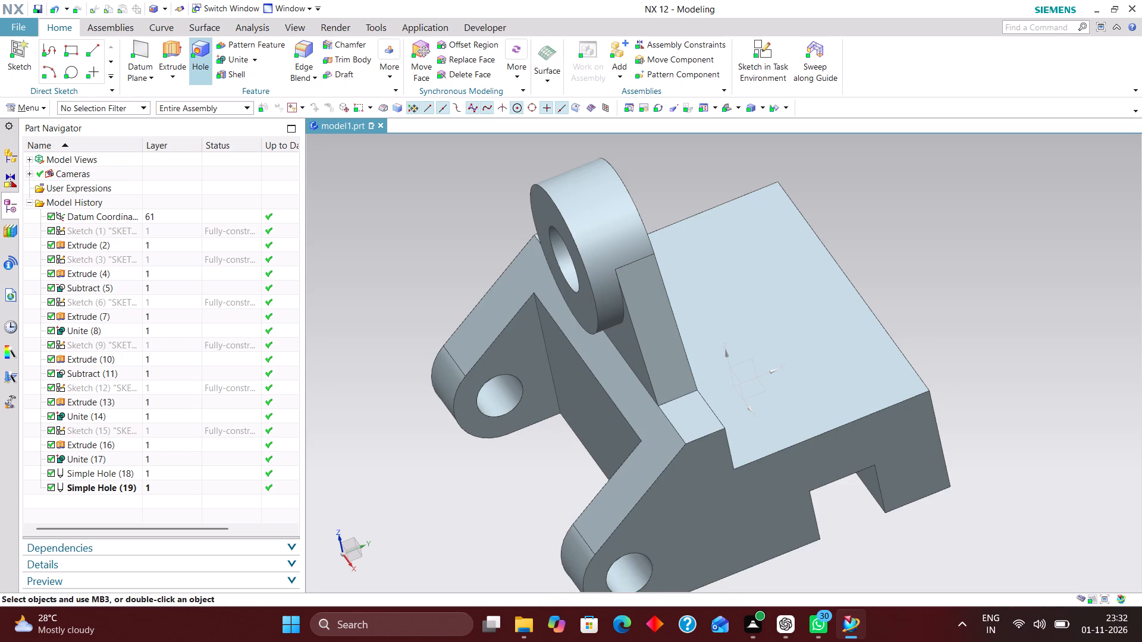
left_click(778, 306)
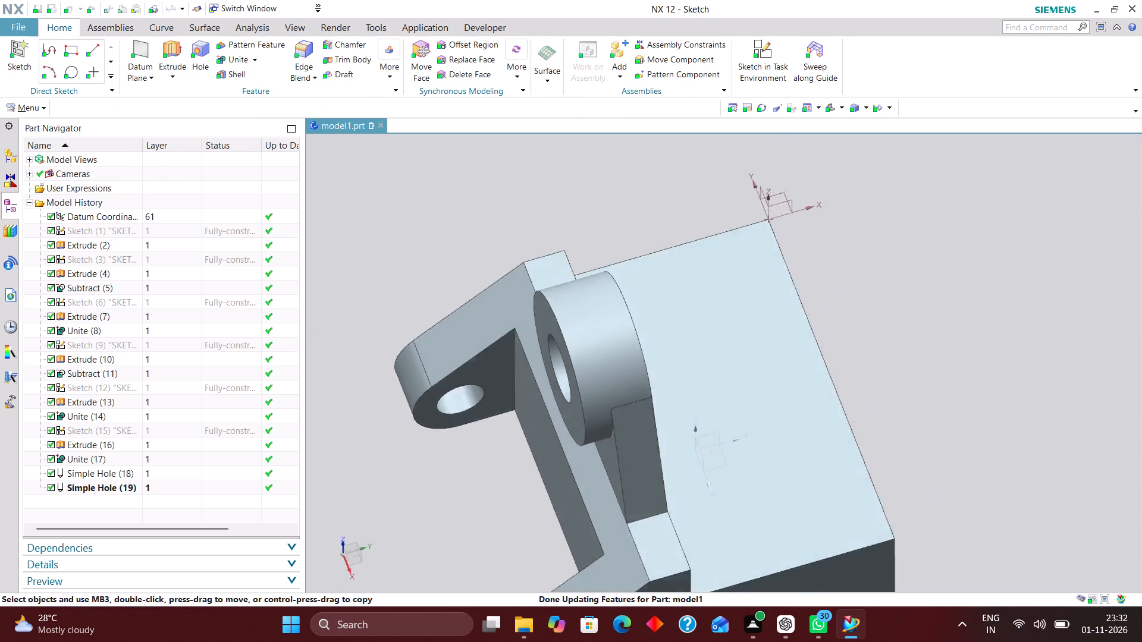
scroll(742, 238, "down", 5)
middle_click_drag(795, 473, 935, 517)
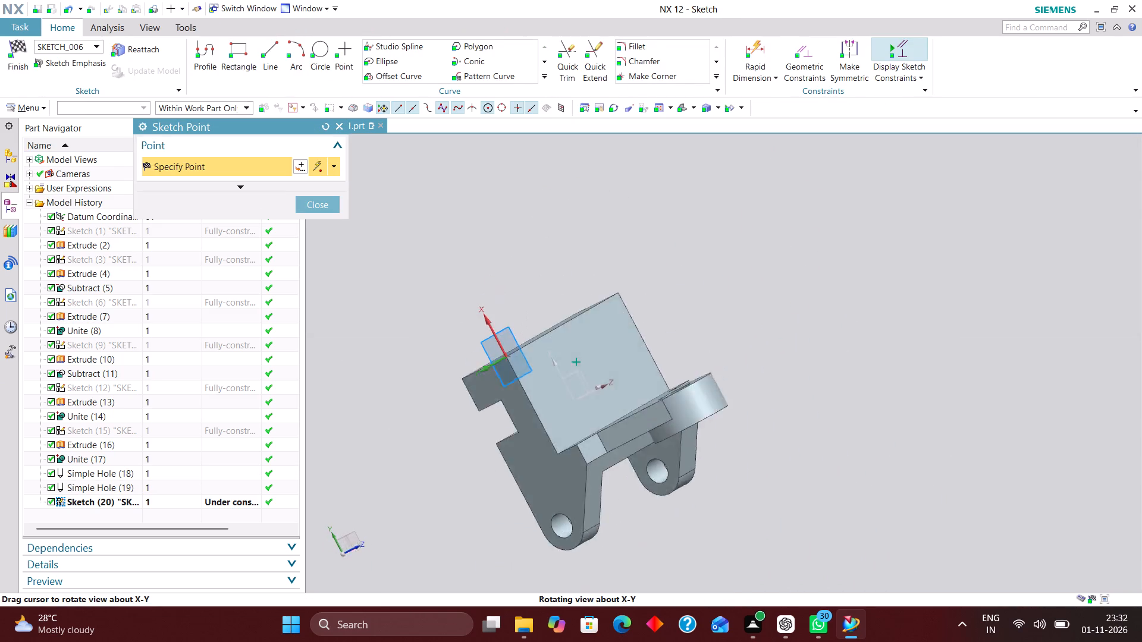
middle_click_drag(935, 517, 907, 536)
right_click_drag(897, 415, 767, 429)
scroll(680, 372, "up", 2)
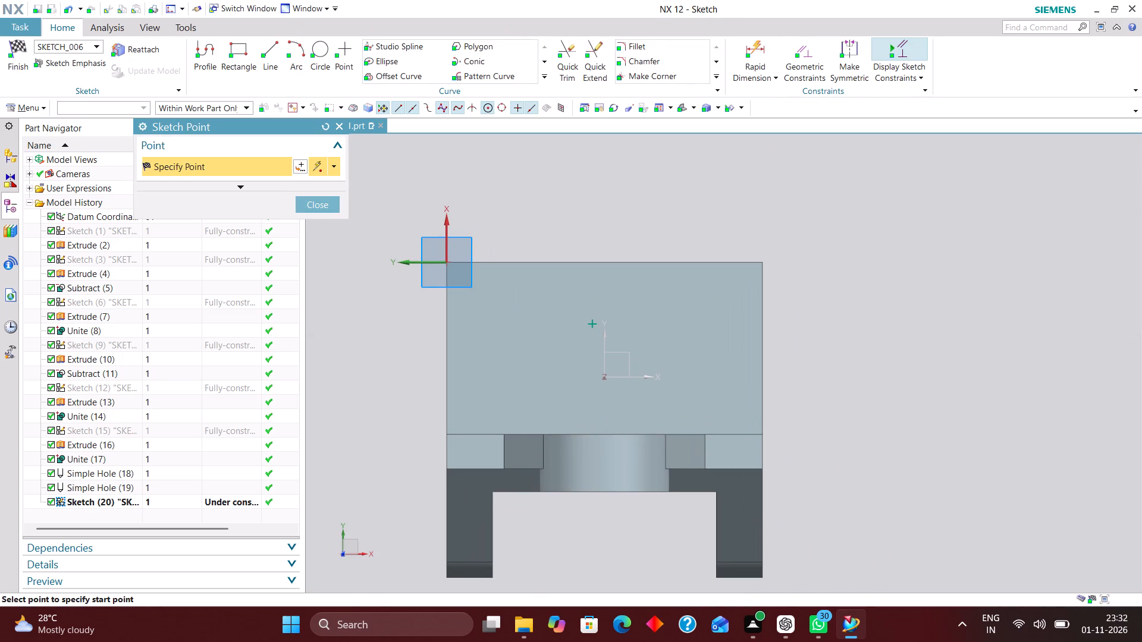
left_click(694, 320)
left_click(330, 210)
Dimension the second hole point 20 mm from the nearer side edge and 30 mm from the top face's front edge beside the upright.
left_click(754, 48)
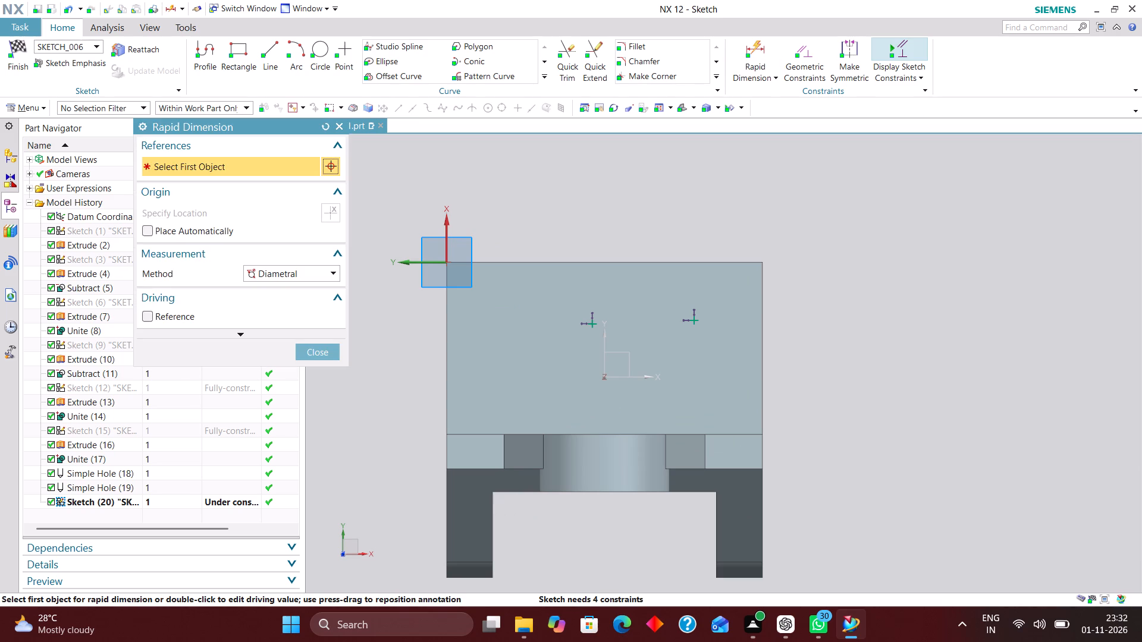
left_click(324, 269)
left_click(324, 287)
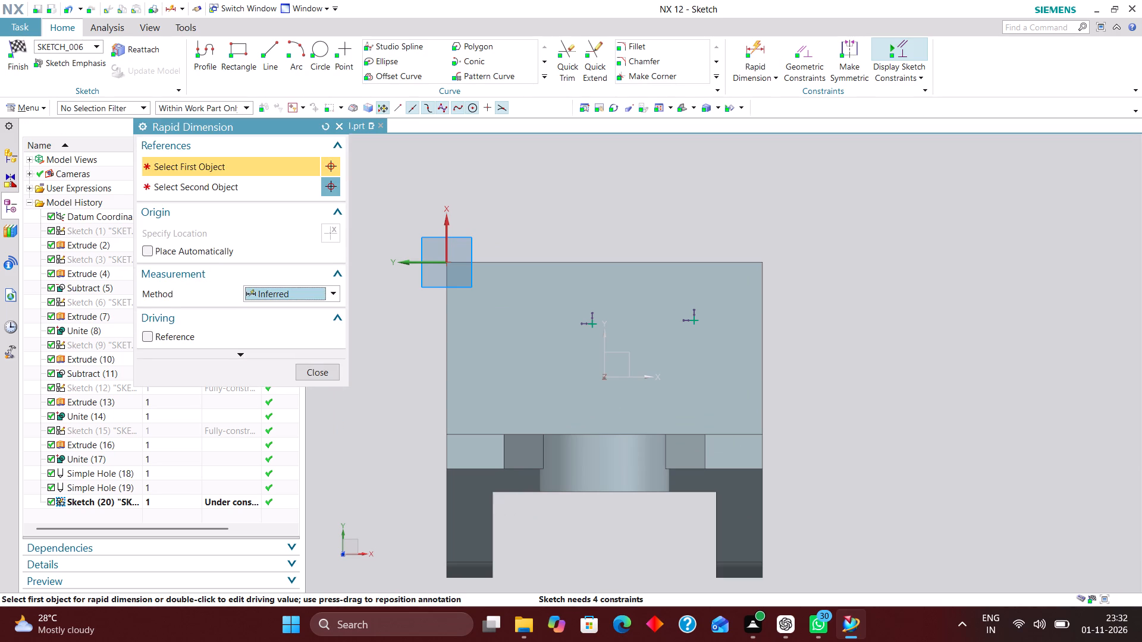
left_click(764, 342)
left_click(695, 319)
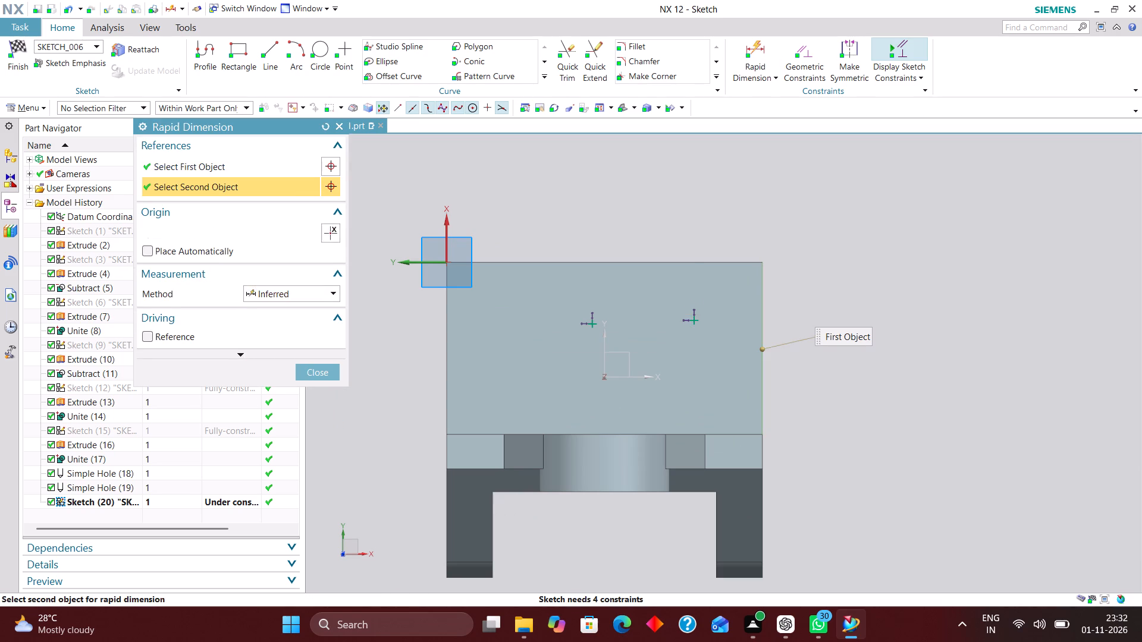
left_click(738, 163)
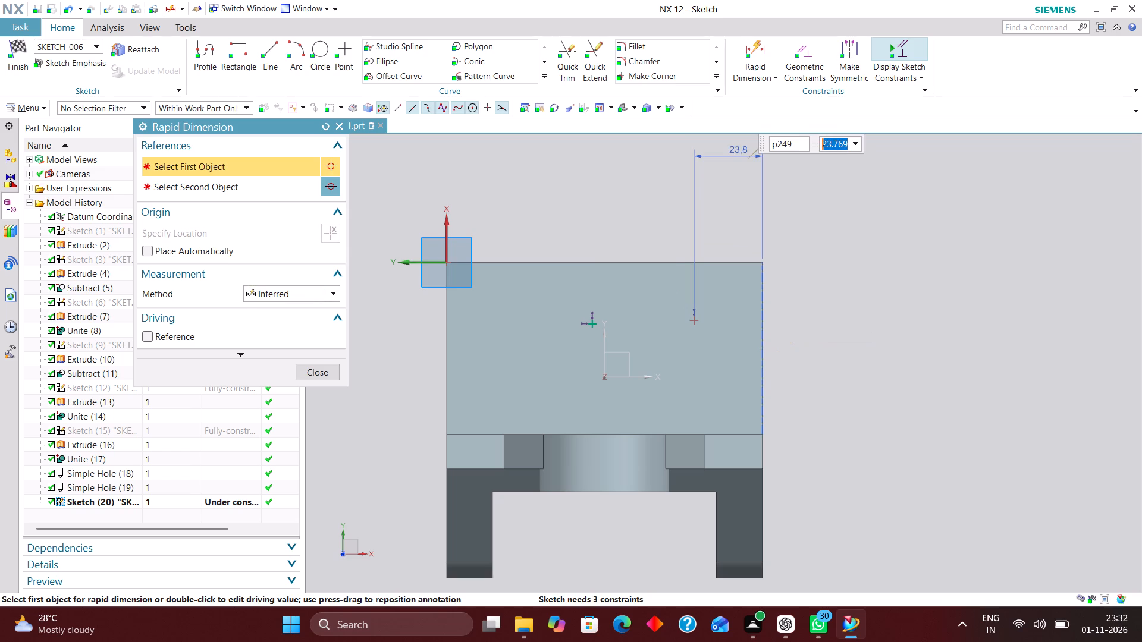
type("20")
key("Return")
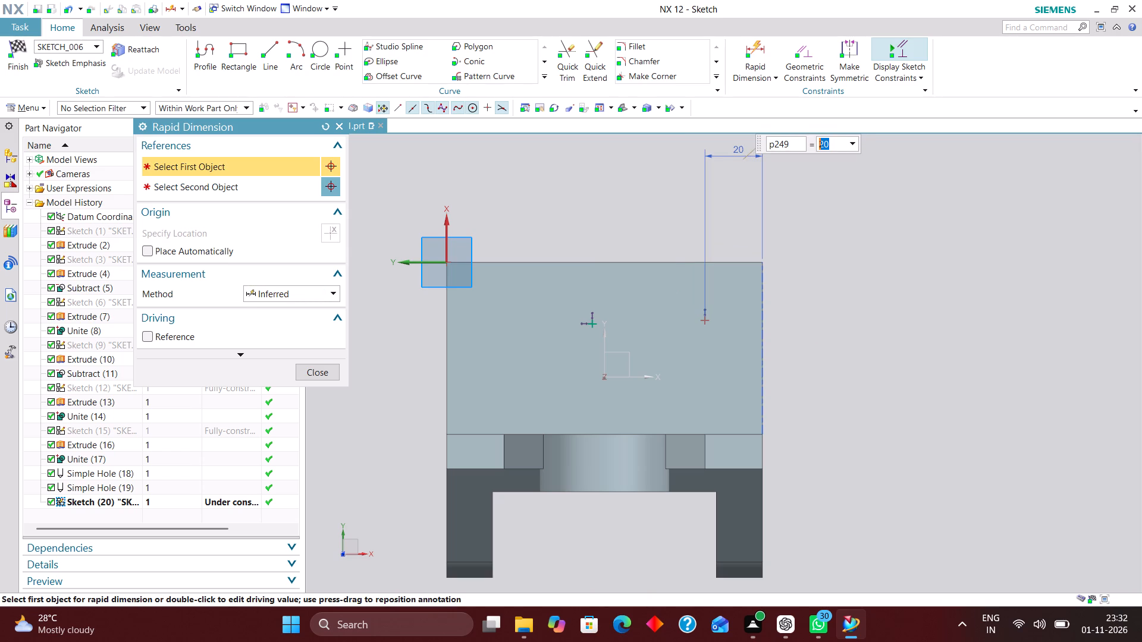
scroll(798, 454, "up", 1)
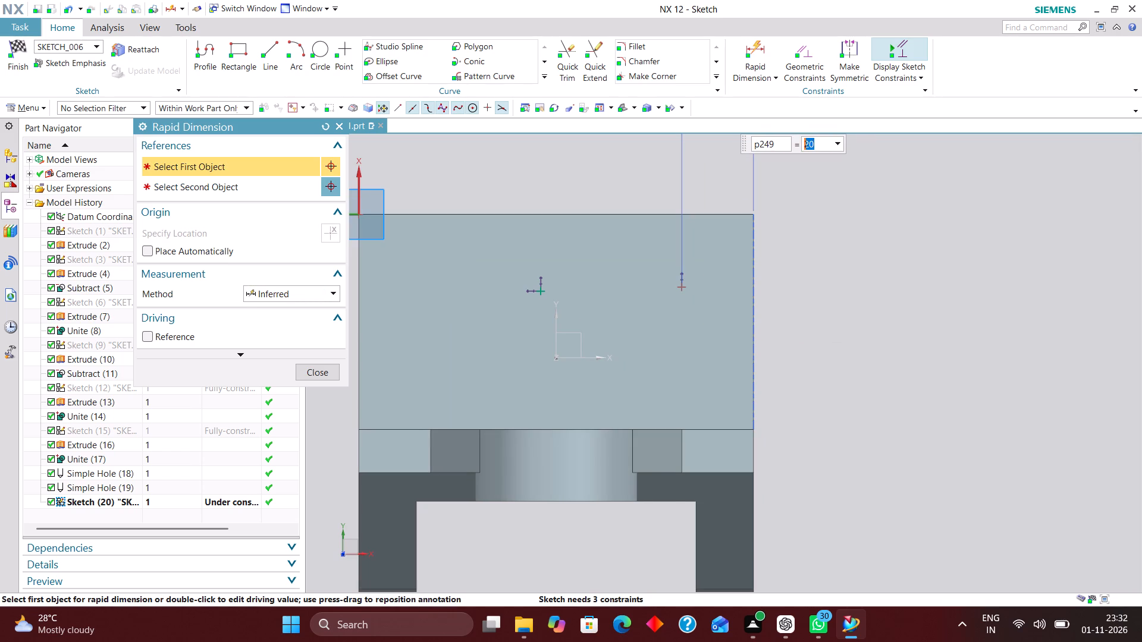
left_click(757, 431)
left_click(682, 287)
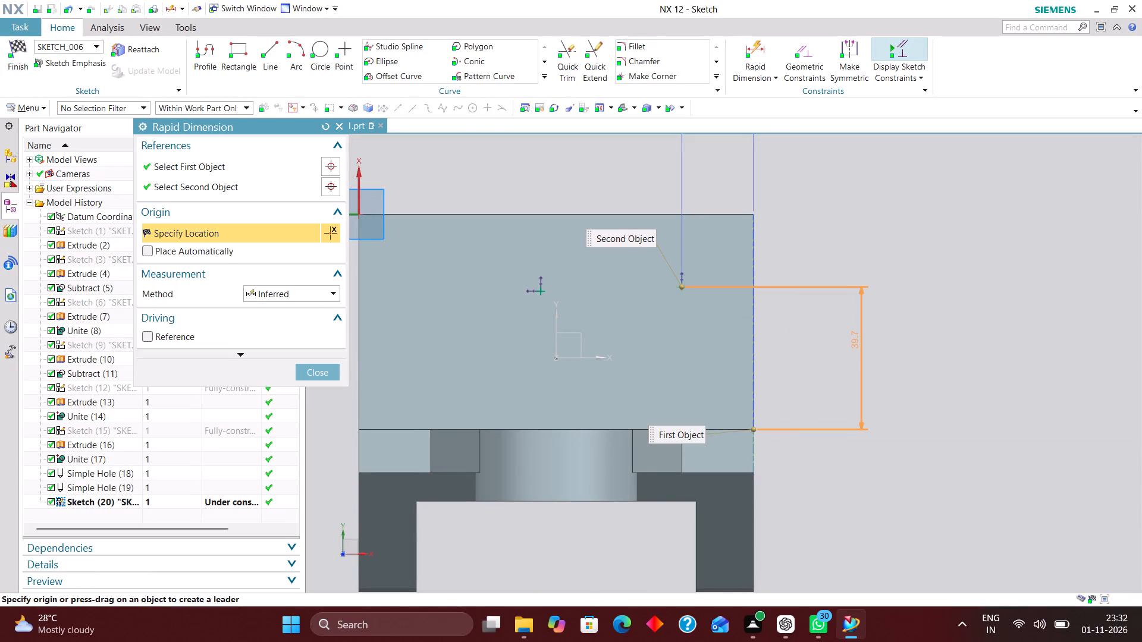
left_click(855, 340)
type("30")
key("Return")
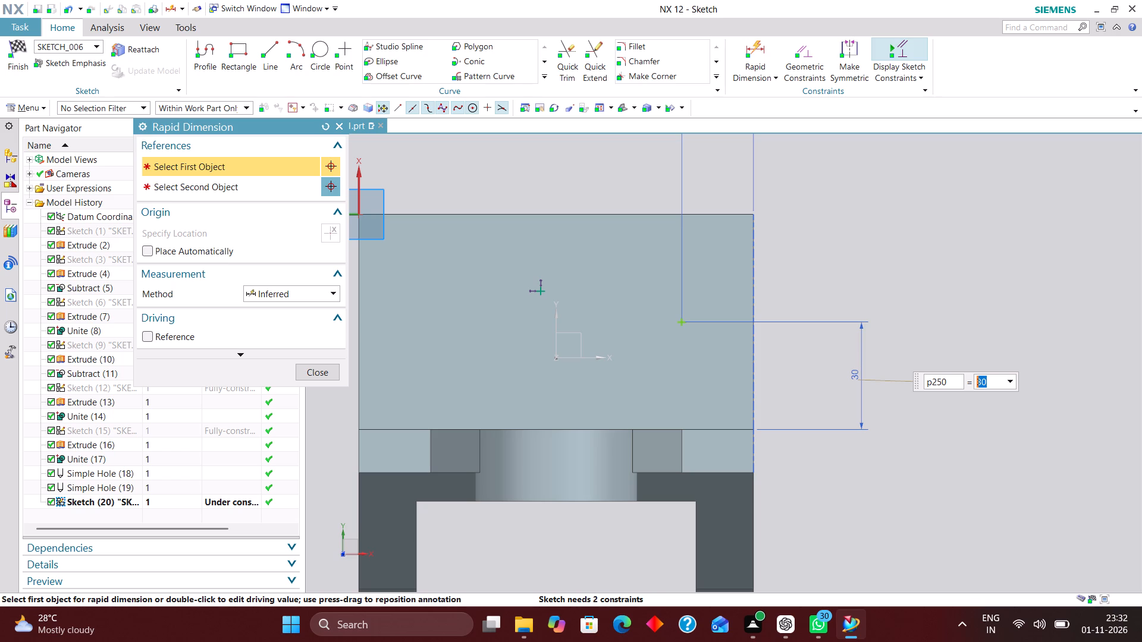
left_click(316, 374)
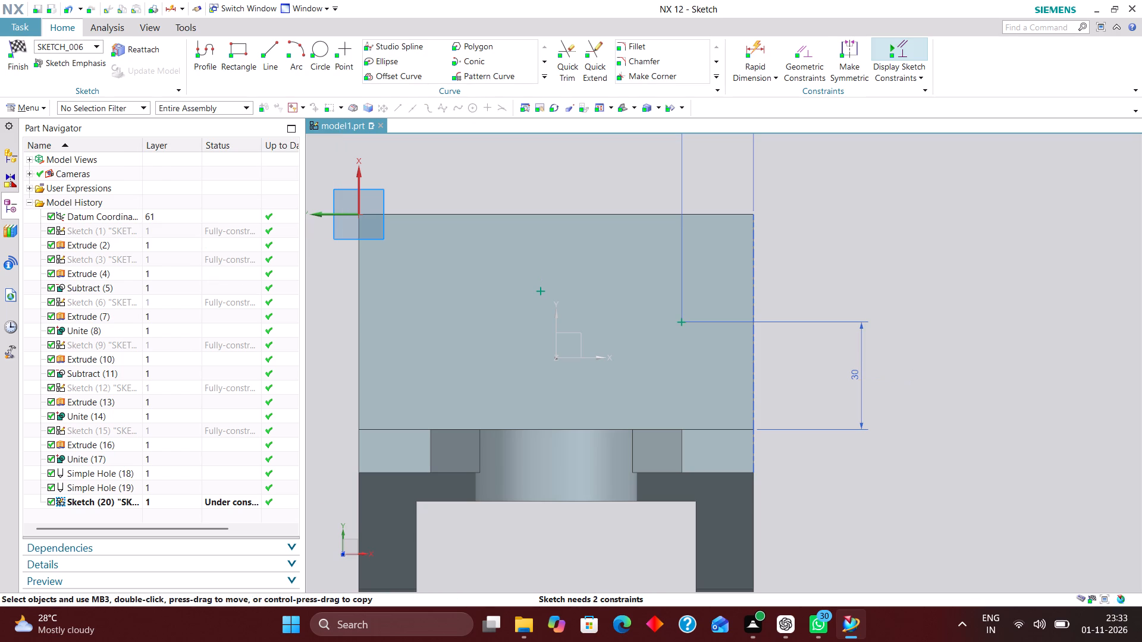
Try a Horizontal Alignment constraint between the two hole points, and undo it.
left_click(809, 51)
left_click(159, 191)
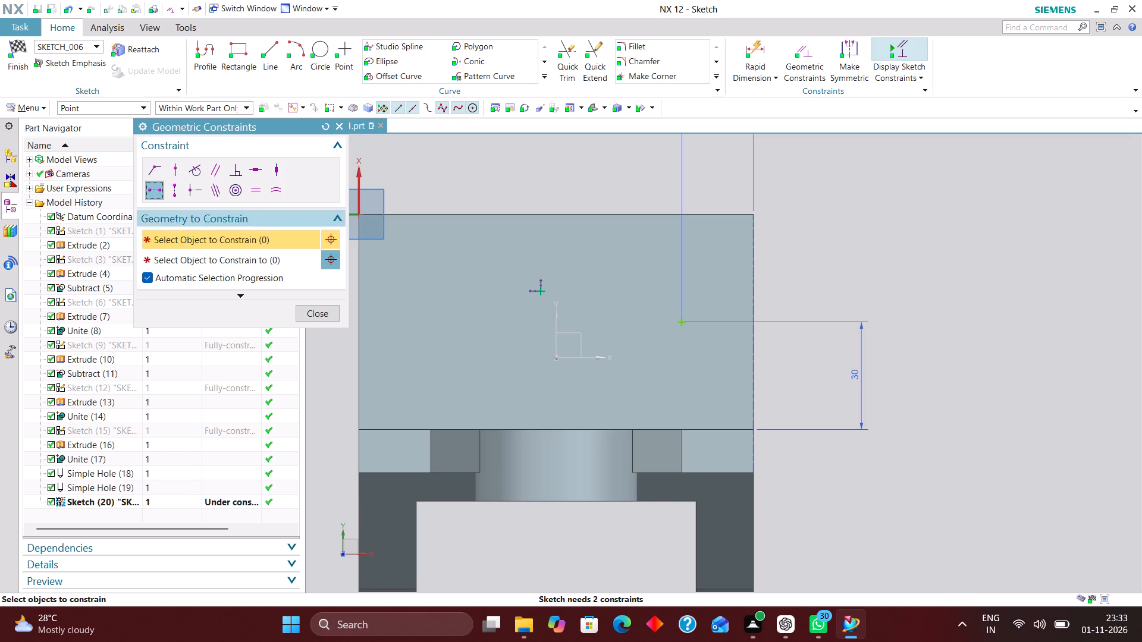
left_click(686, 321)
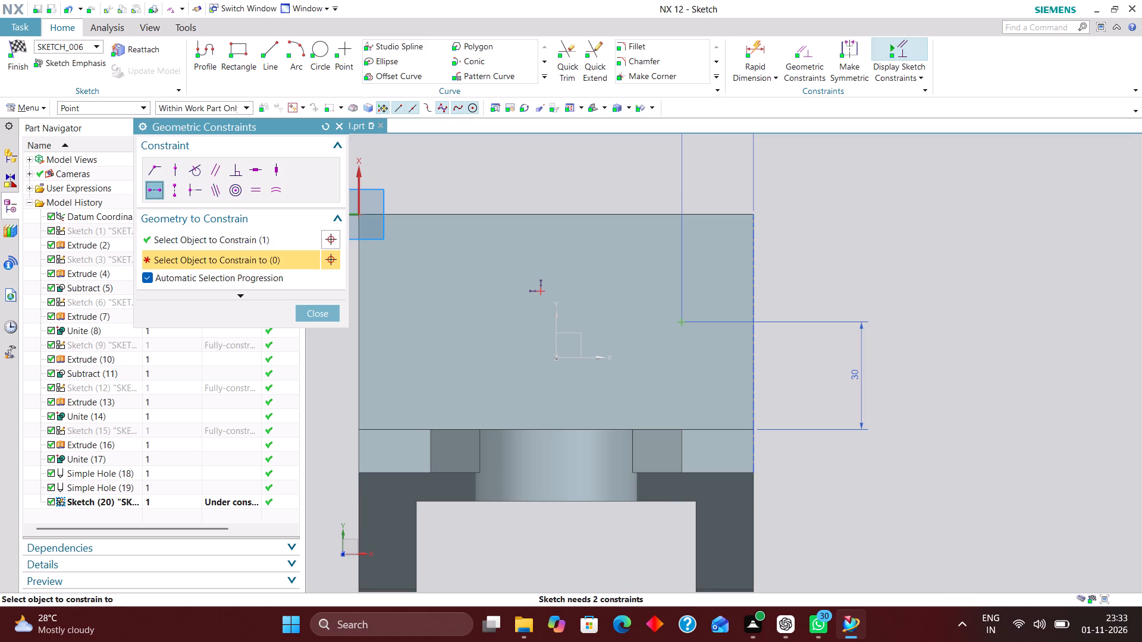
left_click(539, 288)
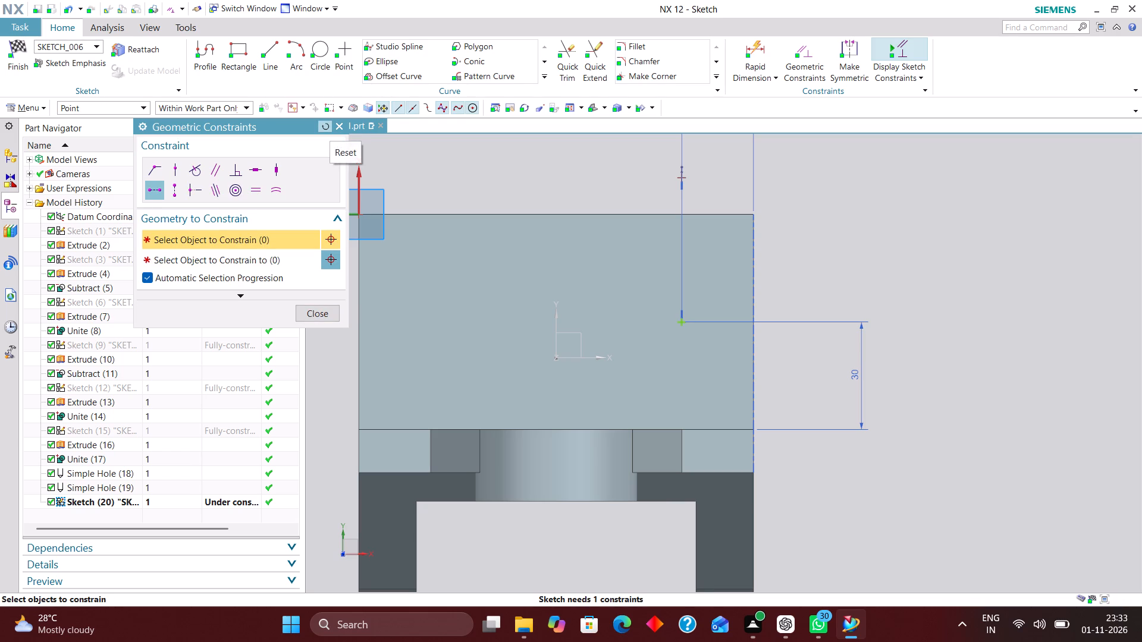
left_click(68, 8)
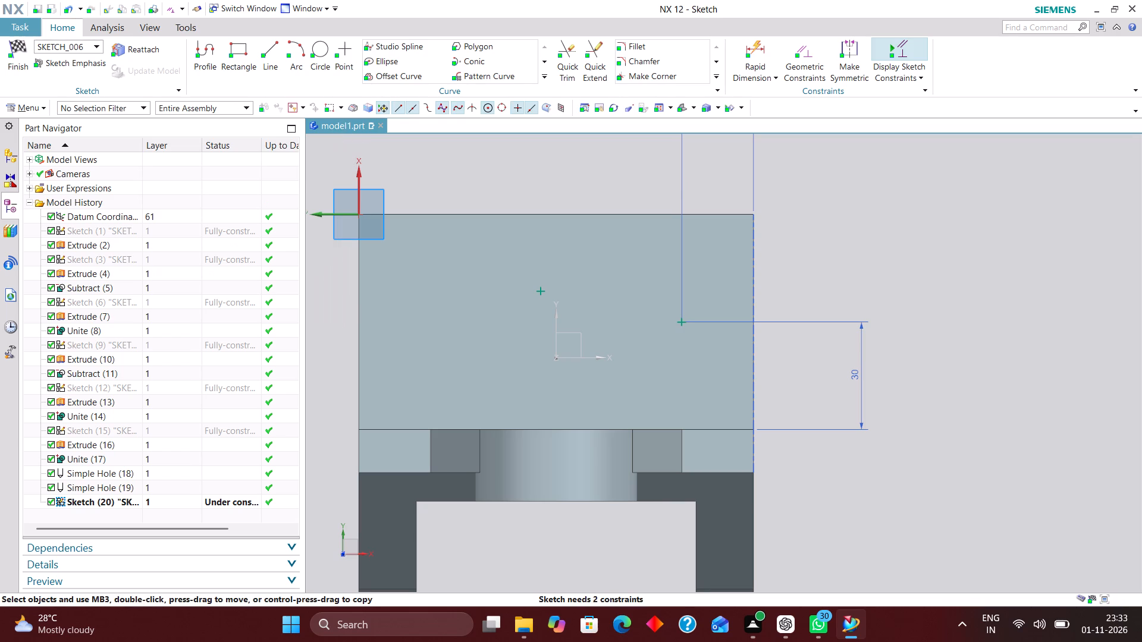
Apply a Vertical Alignment constraint between the two hole points, putting both at the same distance from the front edge.
left_click(819, 53)
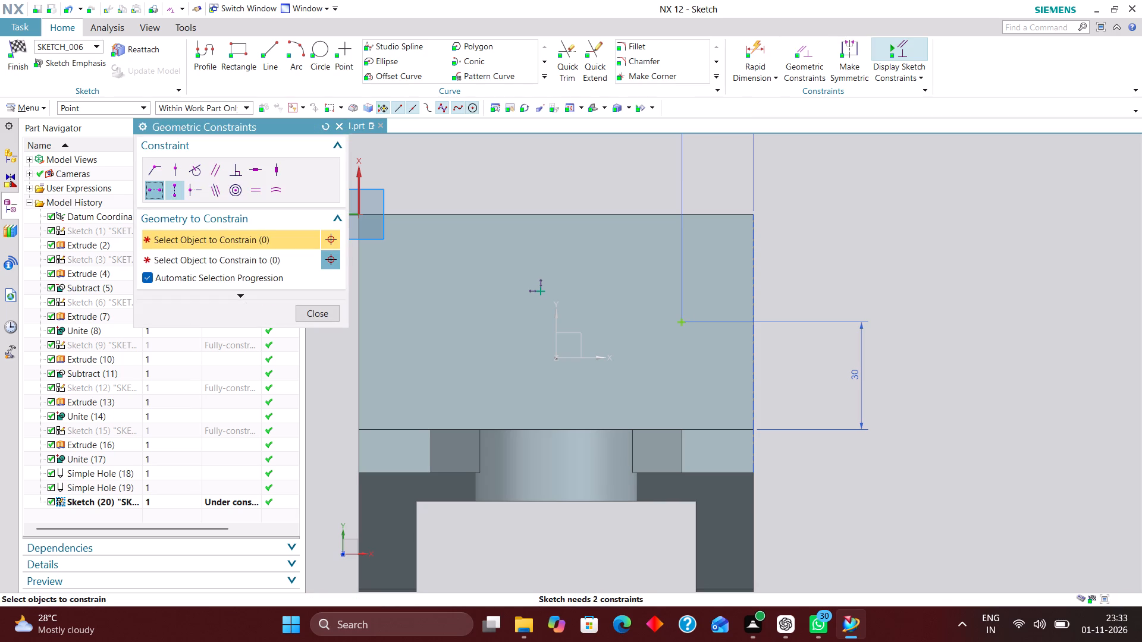
left_click(178, 188)
left_click(679, 320)
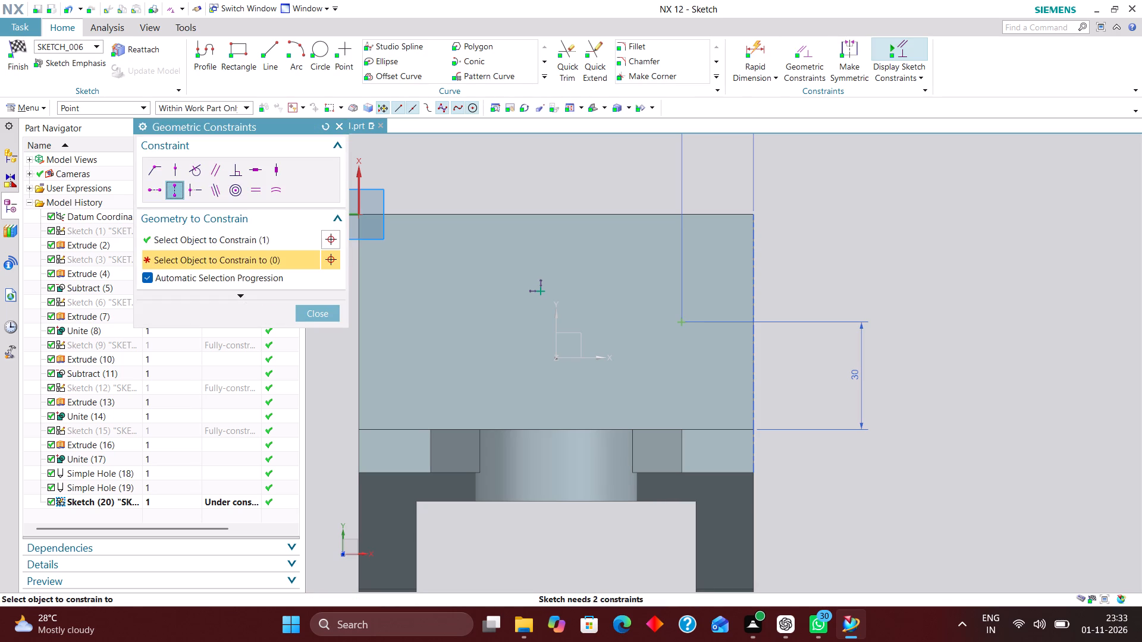
left_click(537, 290)
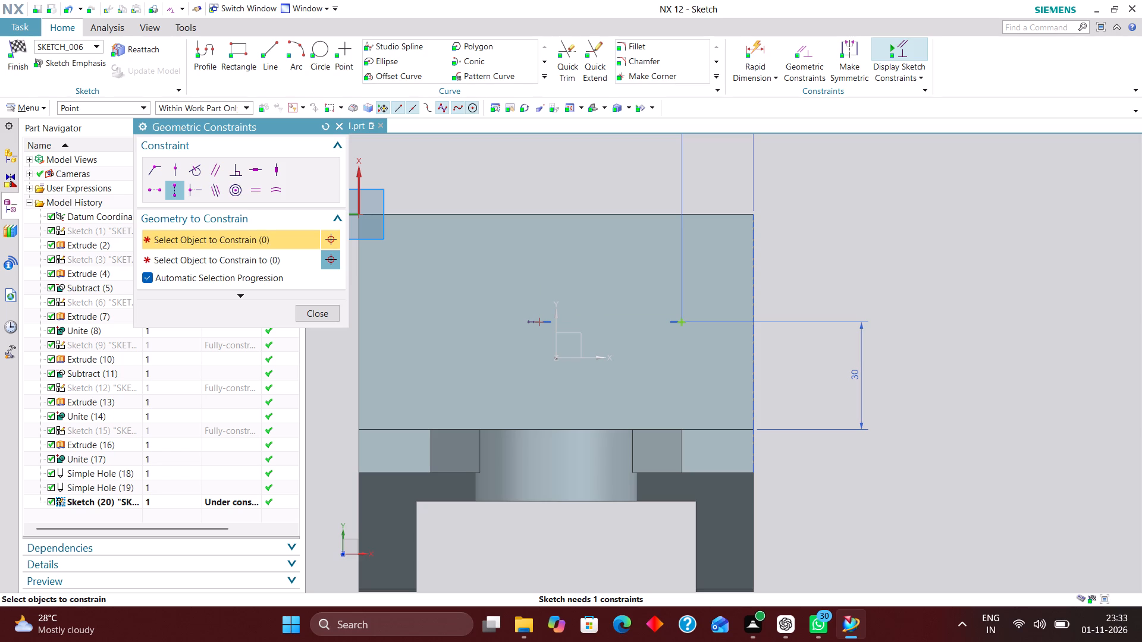
Dimension the spacing between the two hole points as 35 mm and finish the sketch.
left_click(760, 49)
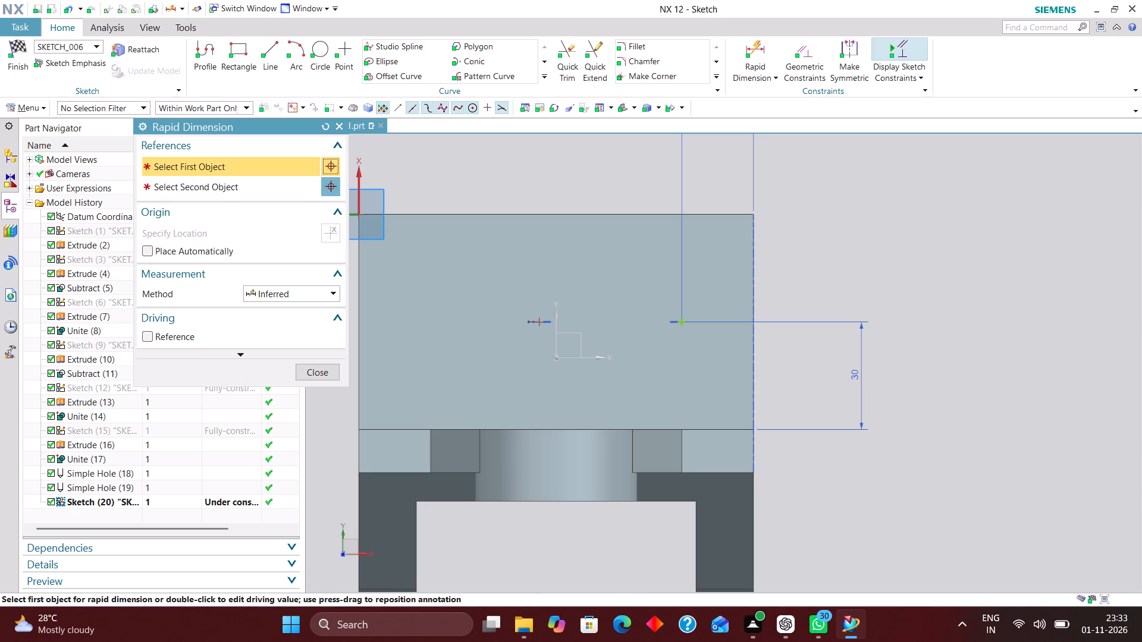
left_click(681, 322)
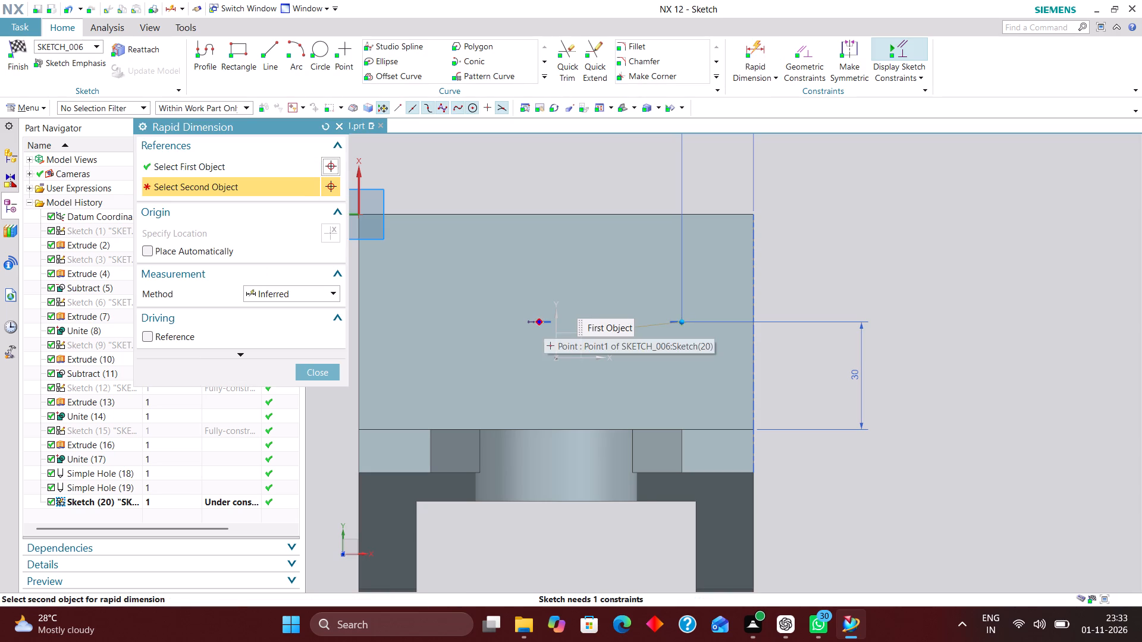
left_click(541, 323)
left_click(621, 166)
type("35")
key("Return")
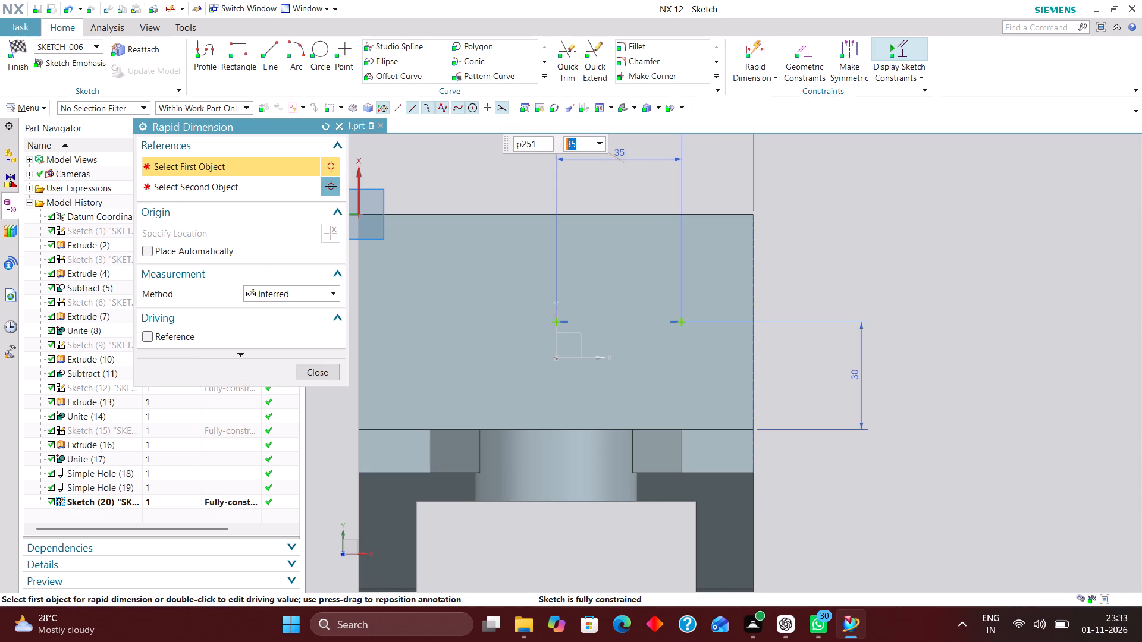
left_click(327, 370)
left_click(22, 44)
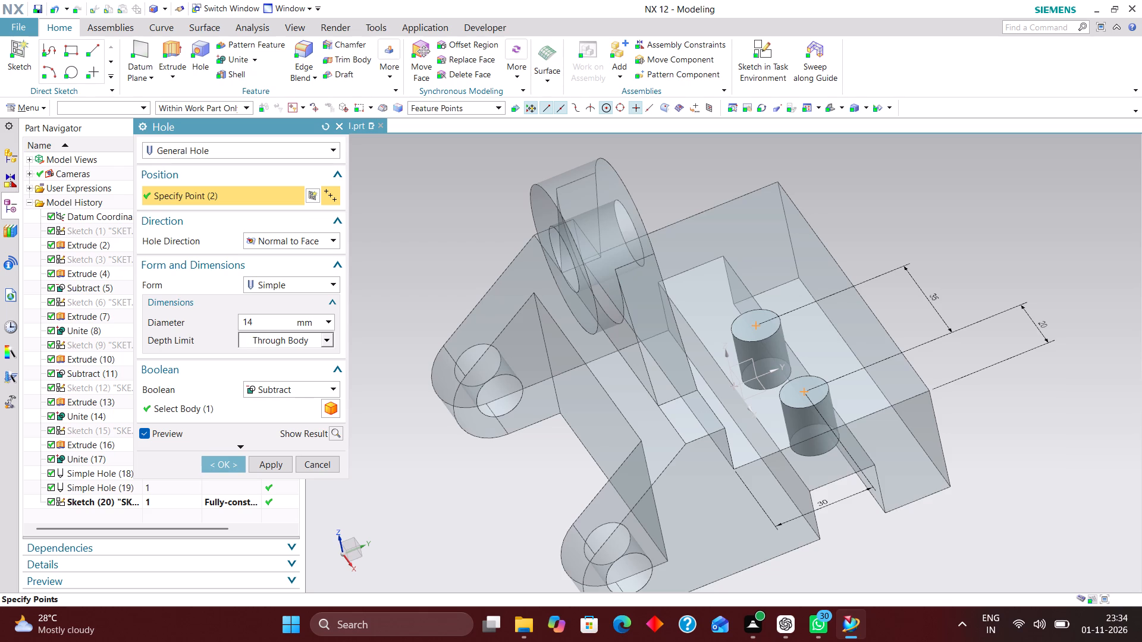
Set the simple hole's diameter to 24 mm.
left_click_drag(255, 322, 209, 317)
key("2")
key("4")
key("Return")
Create both through-body holes as Counterbored, with 24 mm counterbore diameter, 6 mm counterbore depth and 12 mm hole diameter.
left_click(282, 288)
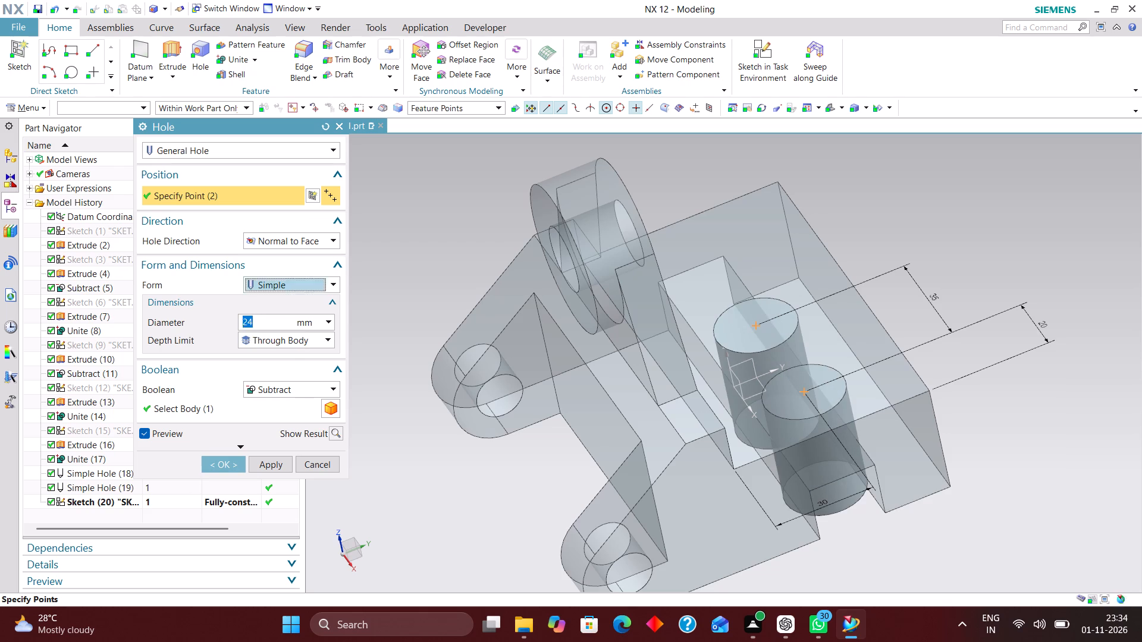
left_click(286, 312)
left_click_drag(273, 323, 225, 323)
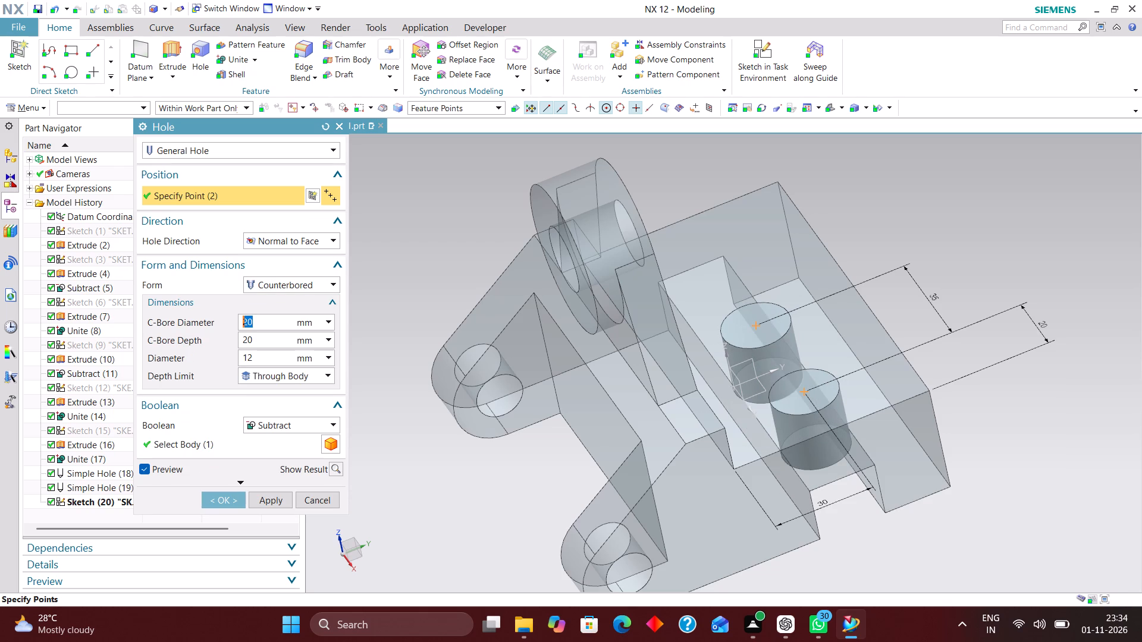
type("24")
key("Return")
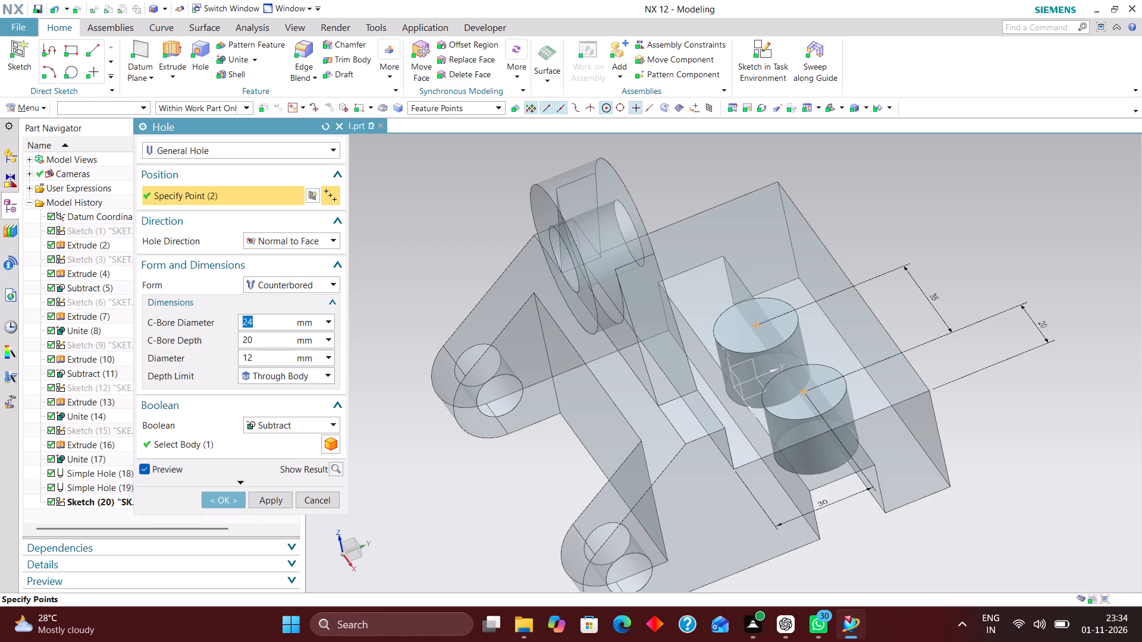
left_click_drag(258, 341, 211, 341)
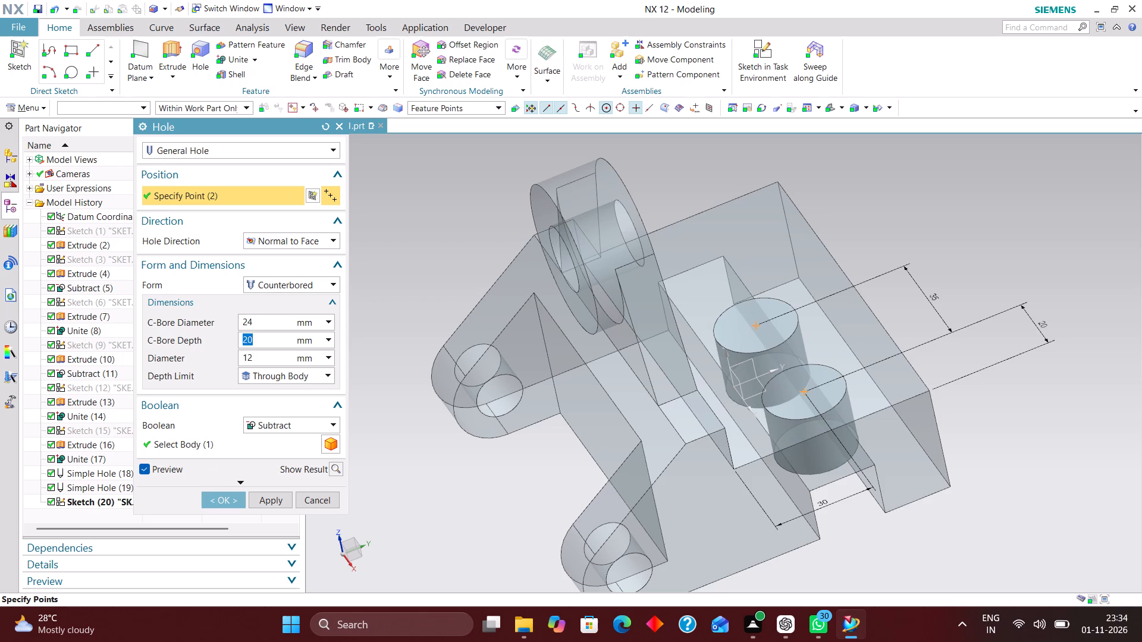
key("6")
key("Return")
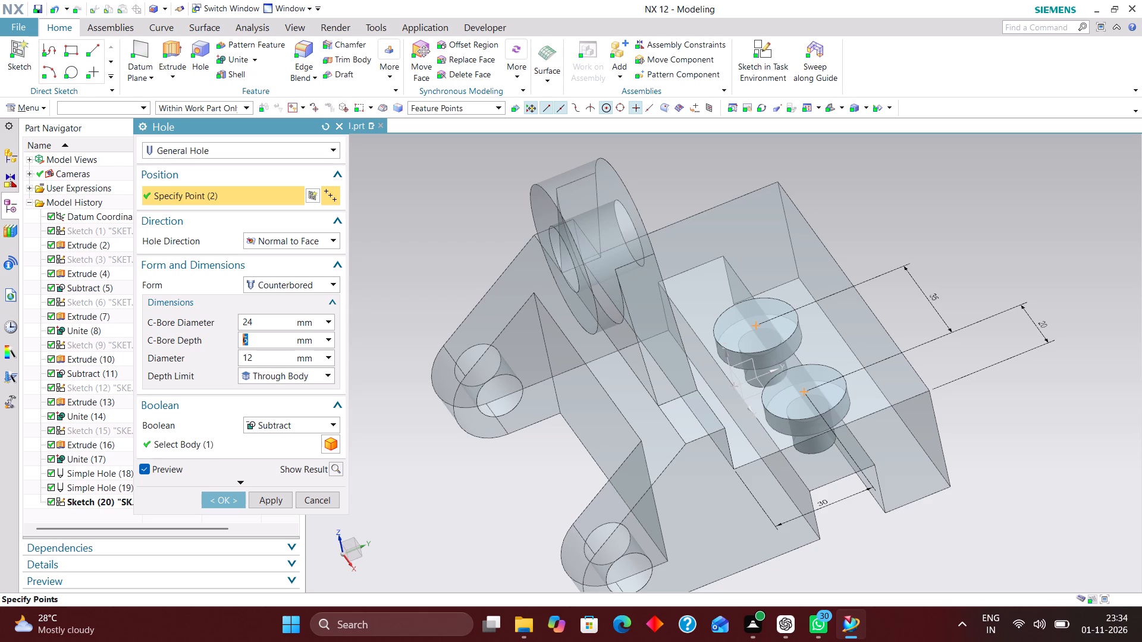
left_click_drag(262, 360, 212, 360)
type("12")
key("Return")
left_click(217, 496)
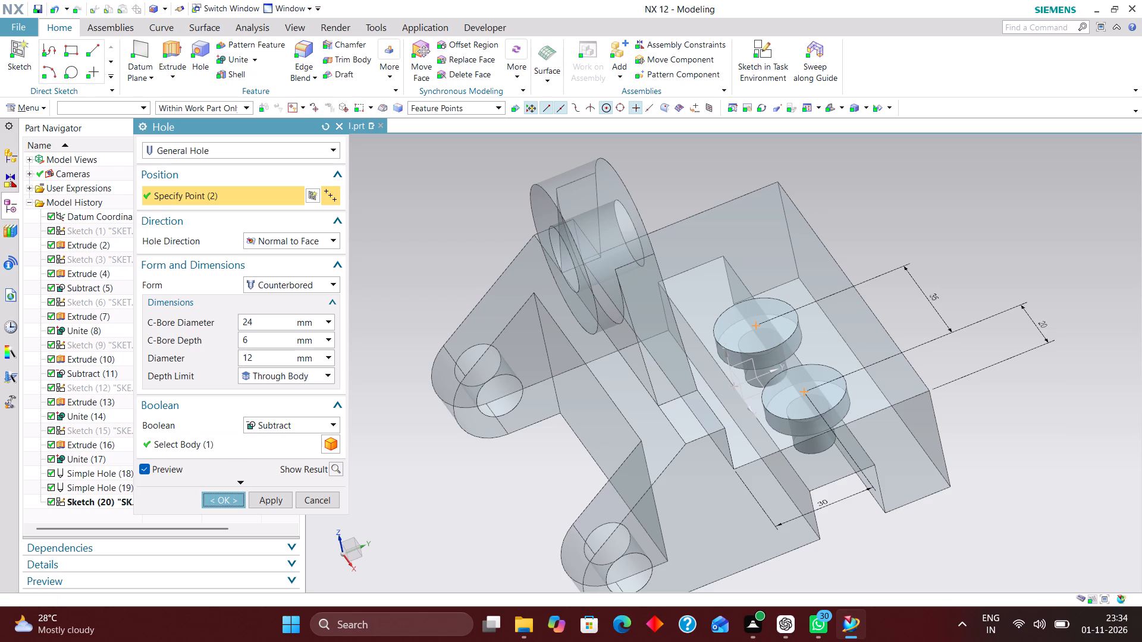
middle_click_drag(946, 342, 965, 382)
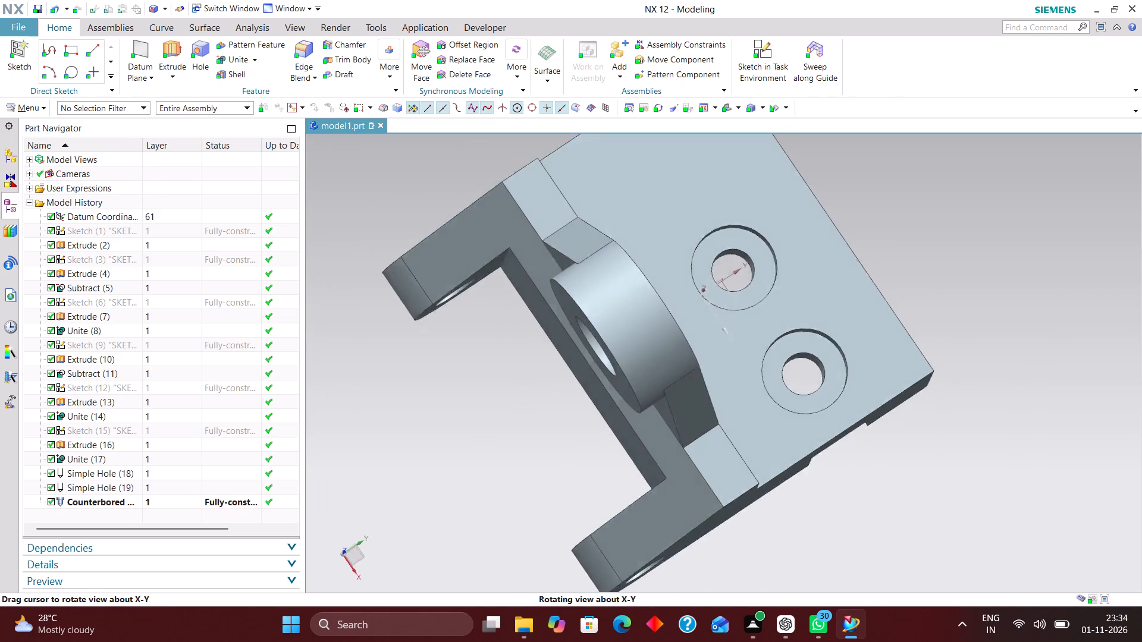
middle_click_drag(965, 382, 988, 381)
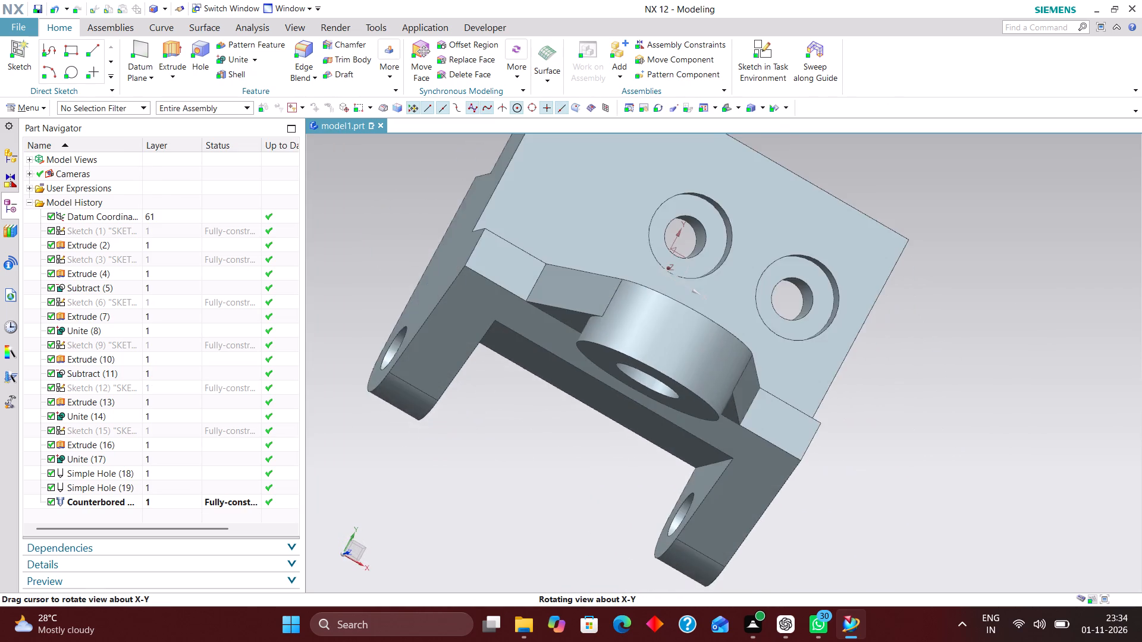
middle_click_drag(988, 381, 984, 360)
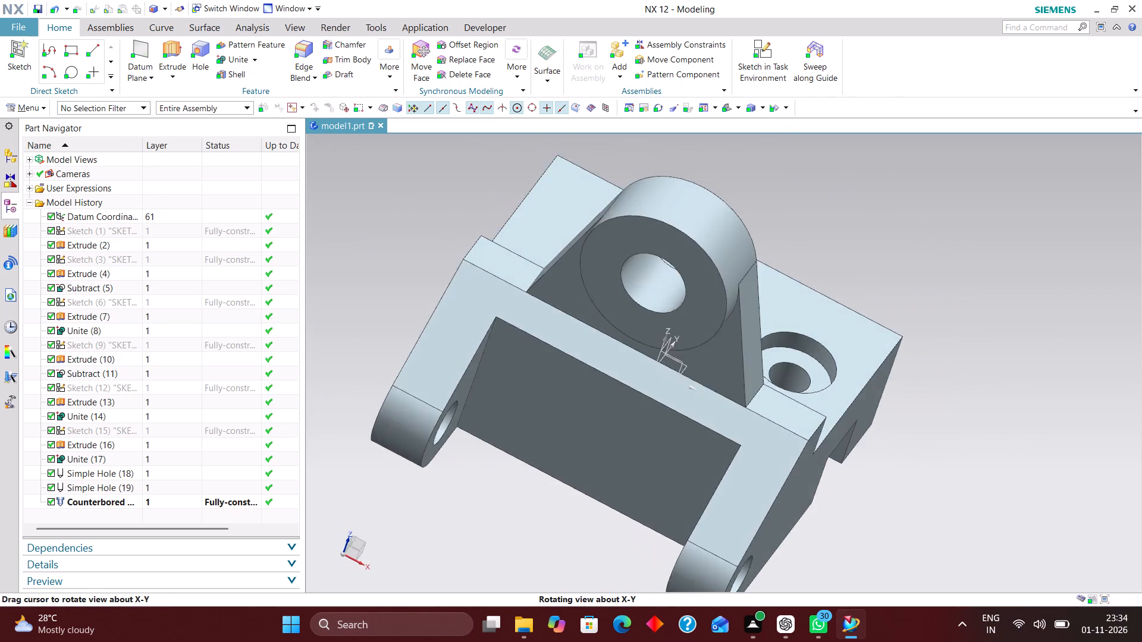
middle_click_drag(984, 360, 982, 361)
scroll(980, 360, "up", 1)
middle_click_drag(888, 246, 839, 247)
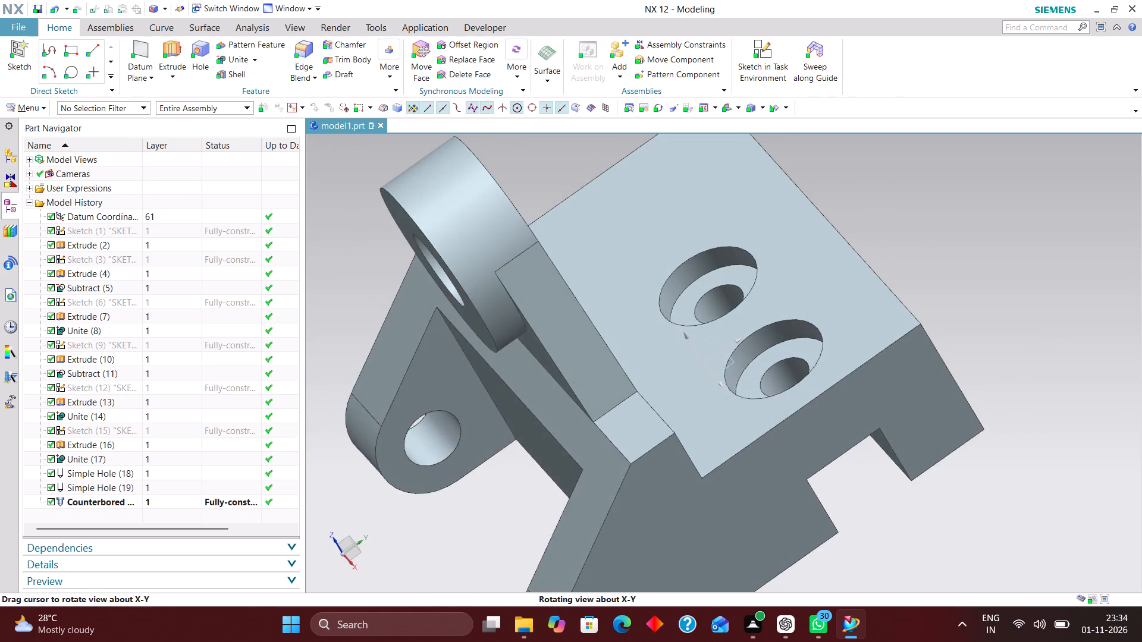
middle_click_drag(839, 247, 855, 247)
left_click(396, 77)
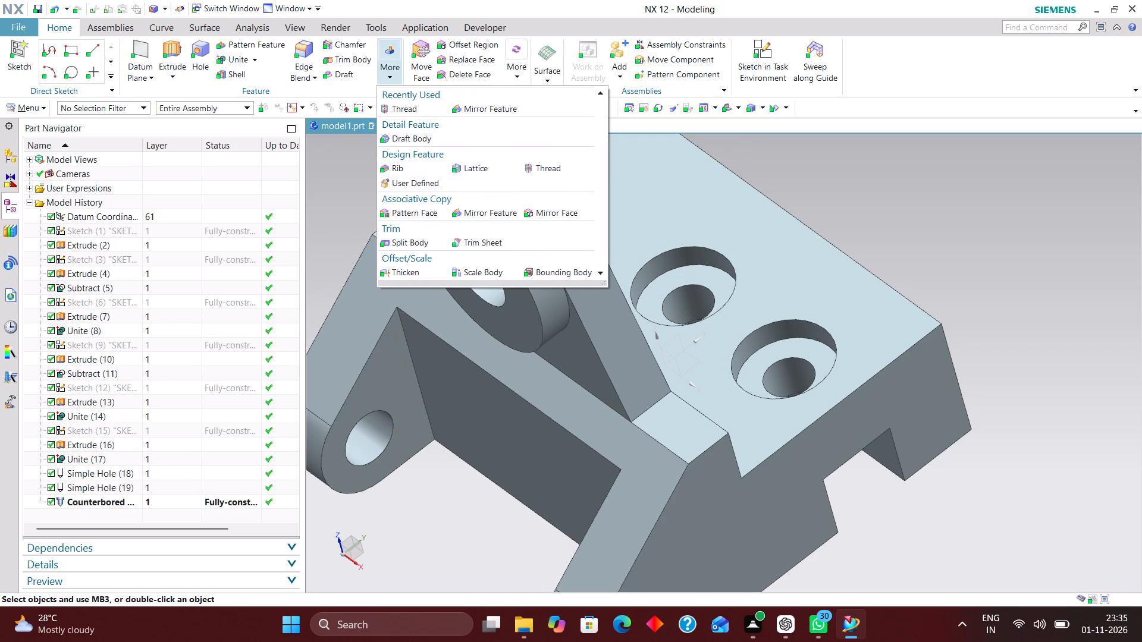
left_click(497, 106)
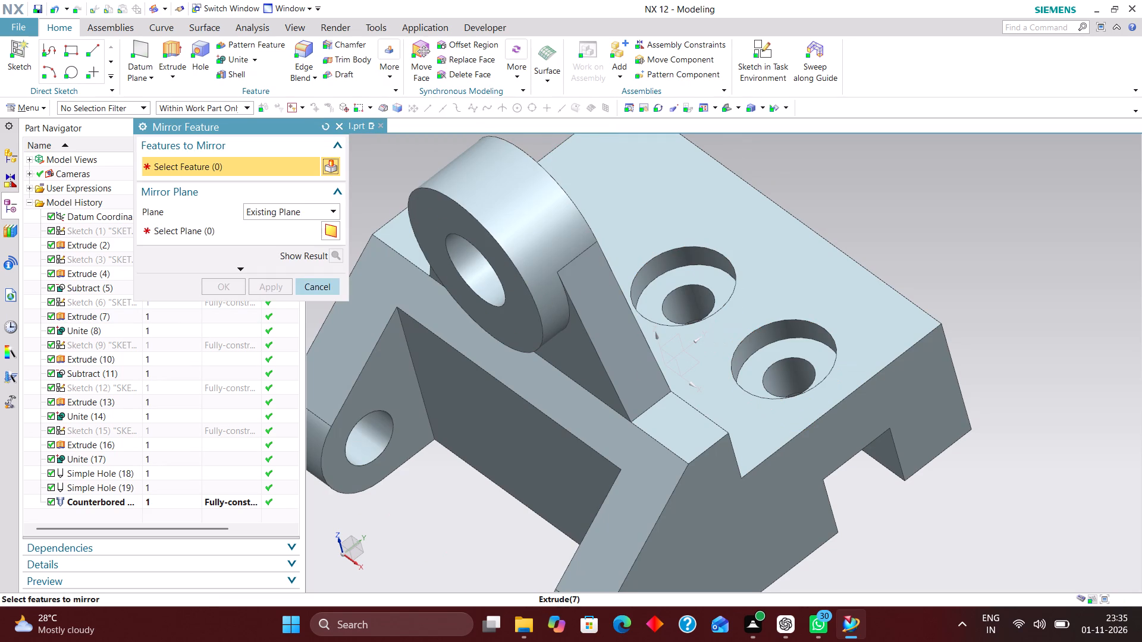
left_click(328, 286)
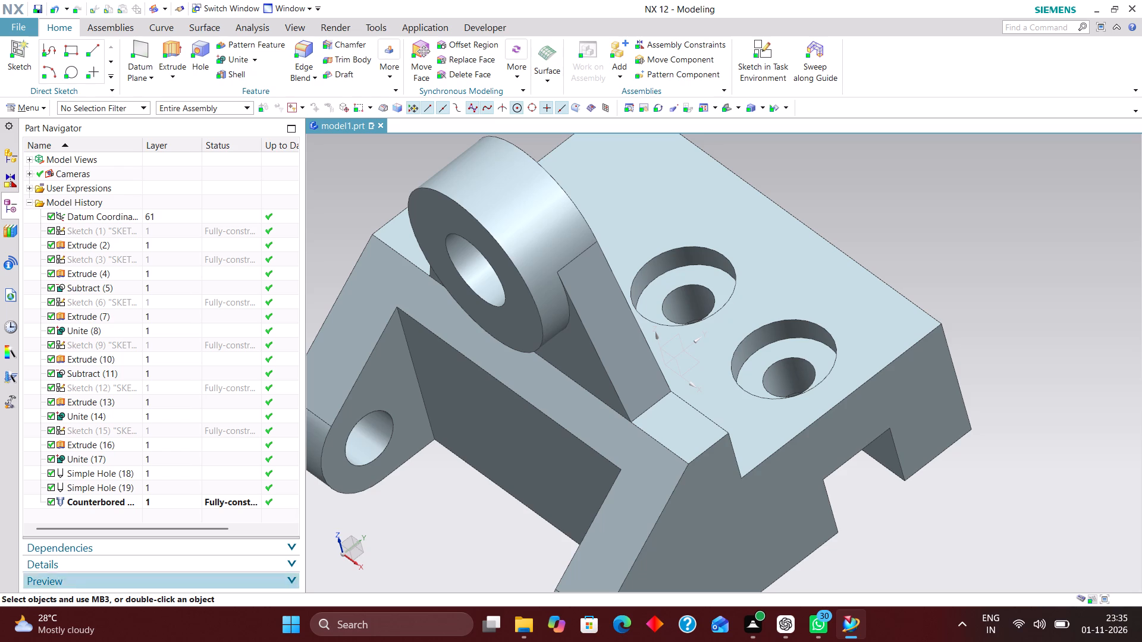
Edit the counterbored hole feature's position sketch, adding a third point in line with the others, about 22.6 mm from the base's undimensioned side edge.
left_click(158, 494)
left_click(159, 504)
right_click(159, 504)
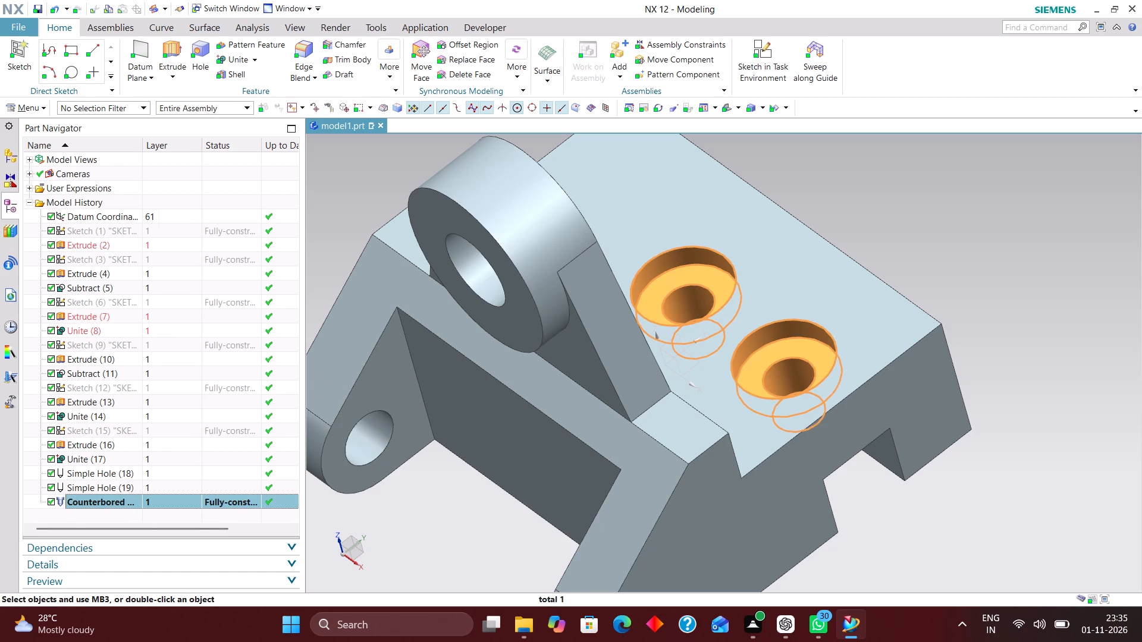
left_click(253, 238)
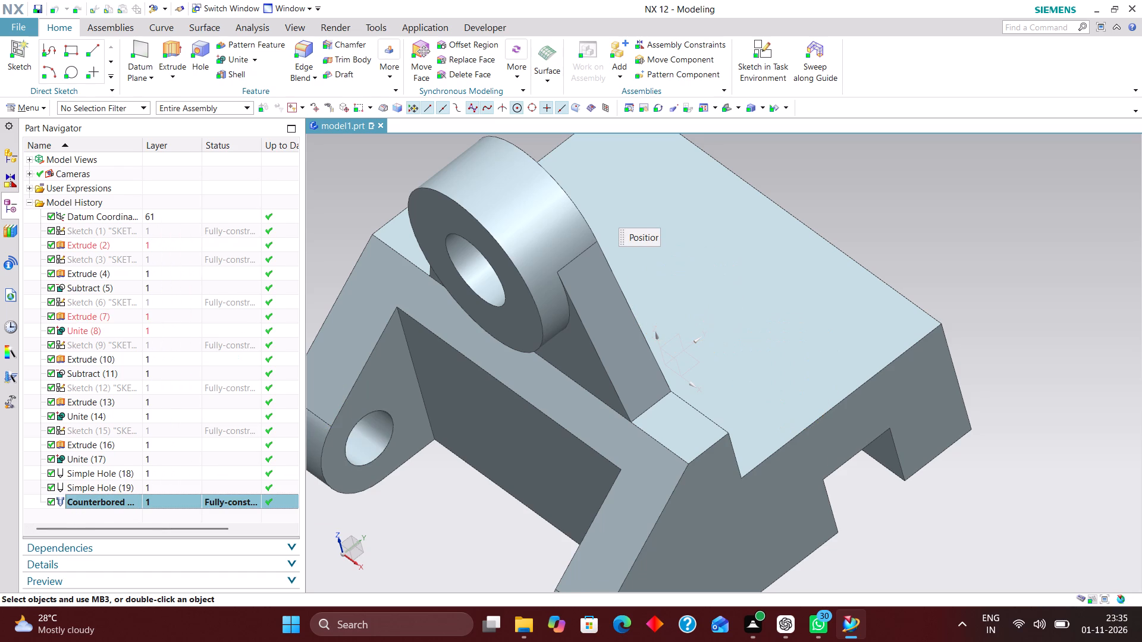
scroll(768, 307, "down", 4)
middle_click_drag(776, 326, 837, 351)
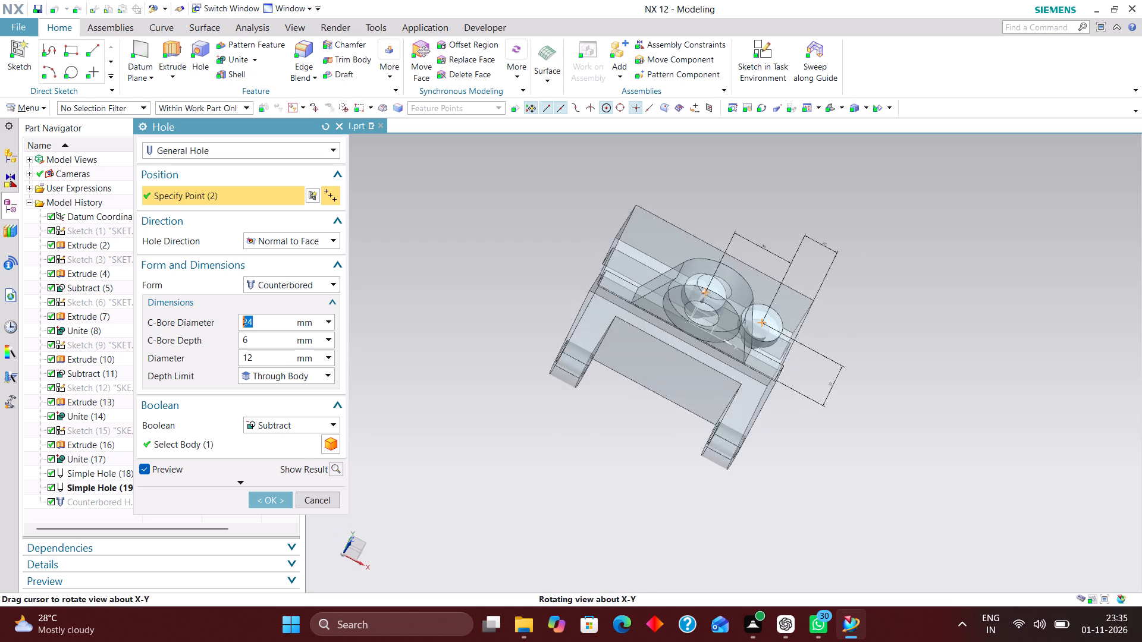
middle_click_drag(837, 351, 837, 351)
scroll(837, 351, "up", 1)
left_click(318, 200)
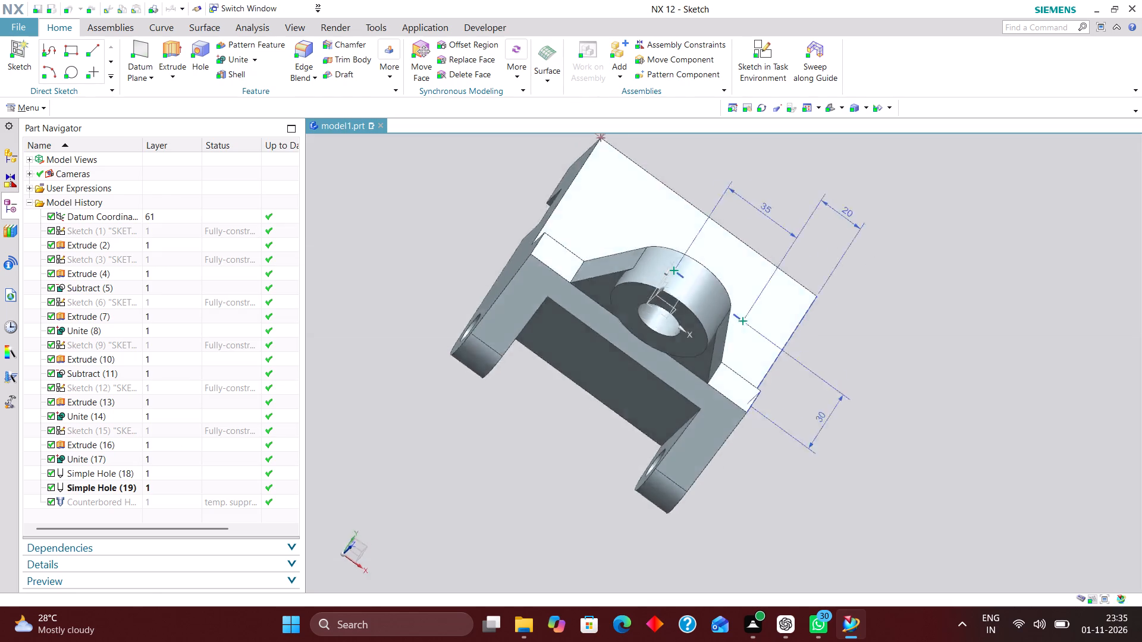
scroll(317, 378, "down", 4)
scroll(575, 260, "up", 2)
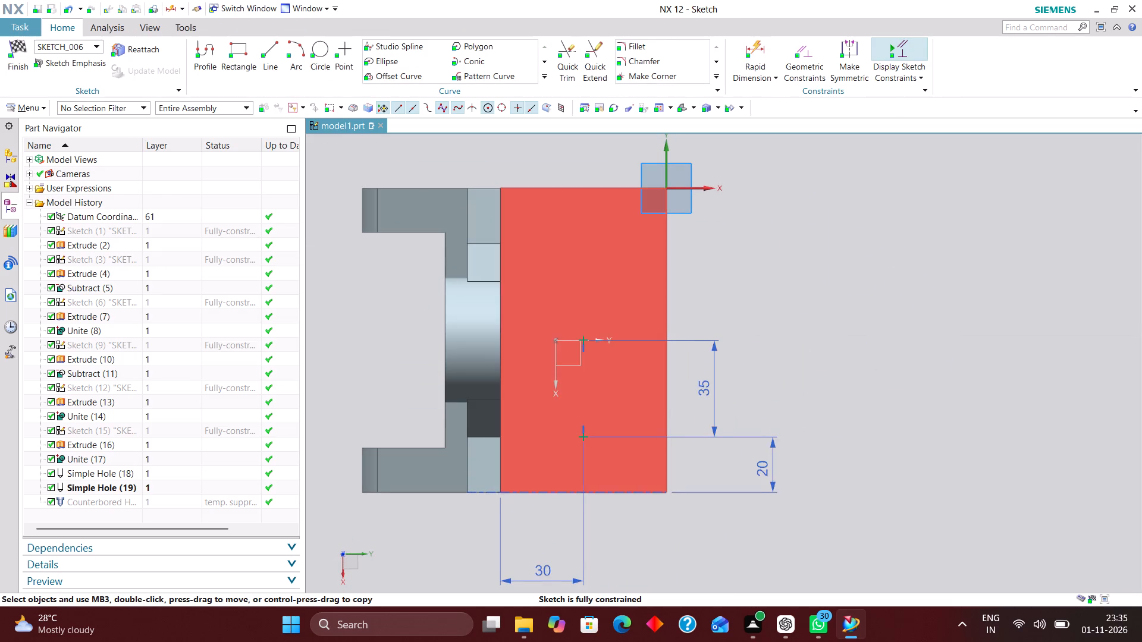
left_click(349, 51)
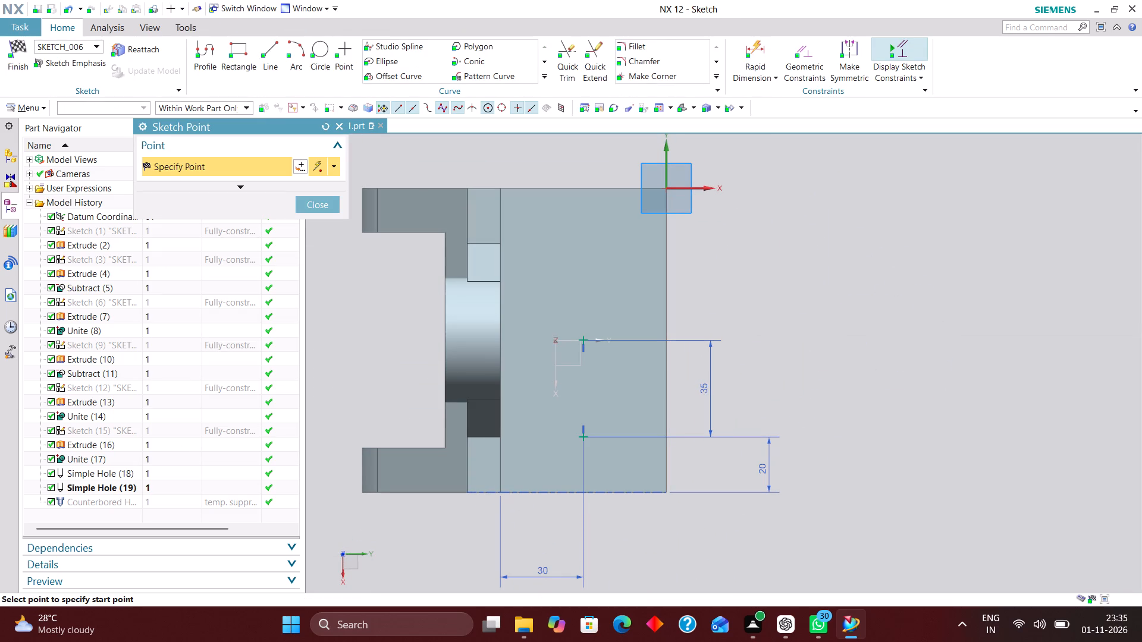
left_click(583, 251)
Dimension the new point 20 mm from the sketch's X axis along the base's side edge.
left_click(755, 46)
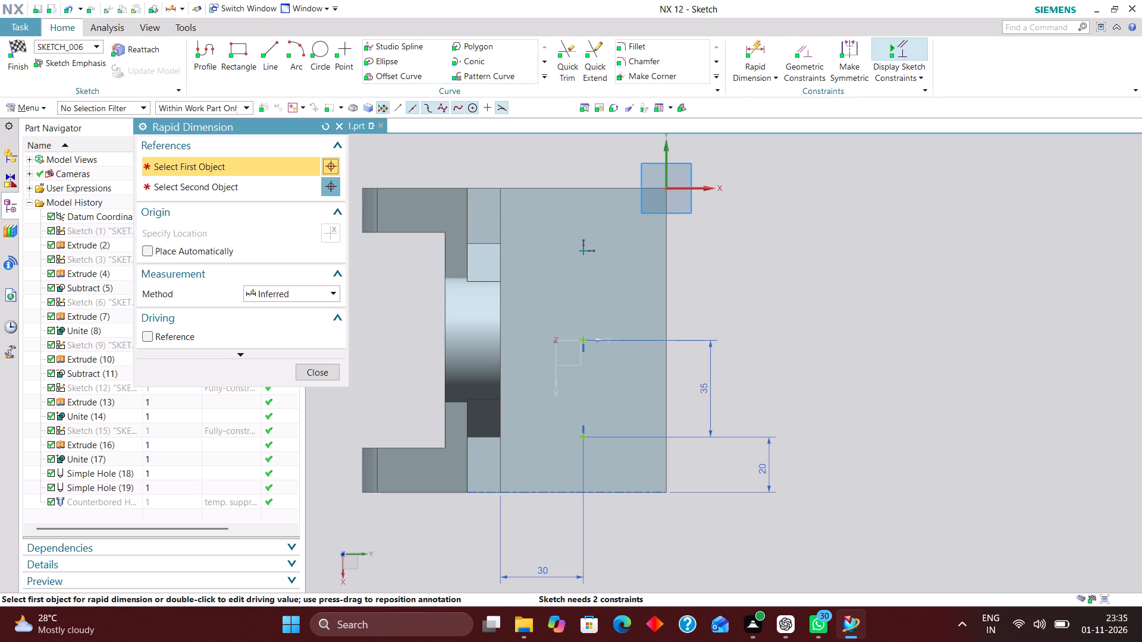
left_click(694, 185)
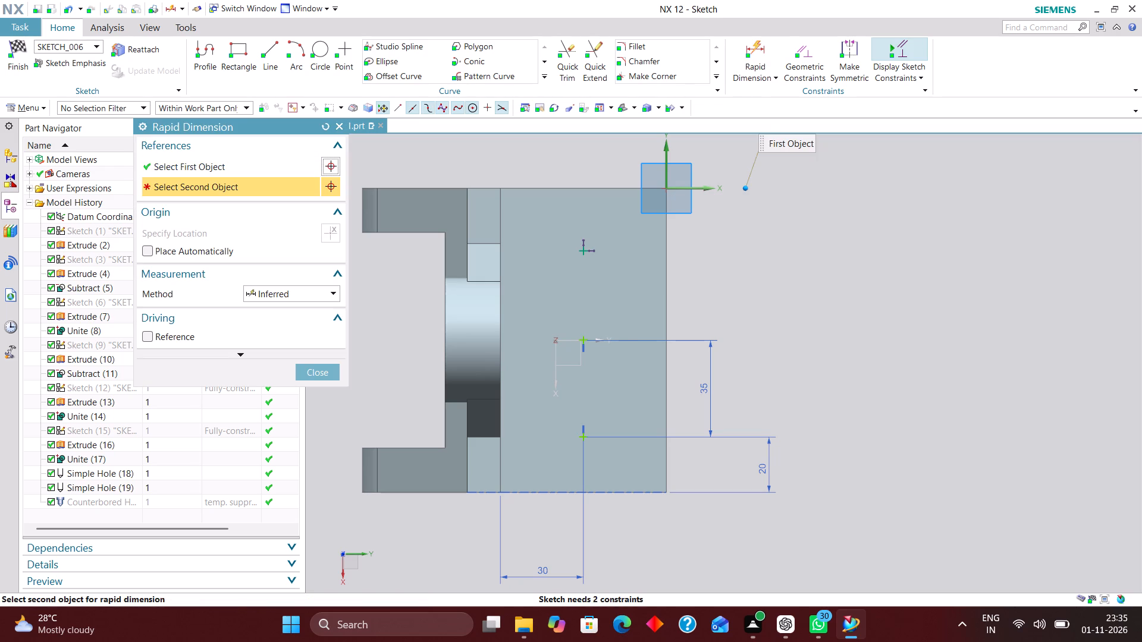
left_click(586, 250)
left_click(768, 223)
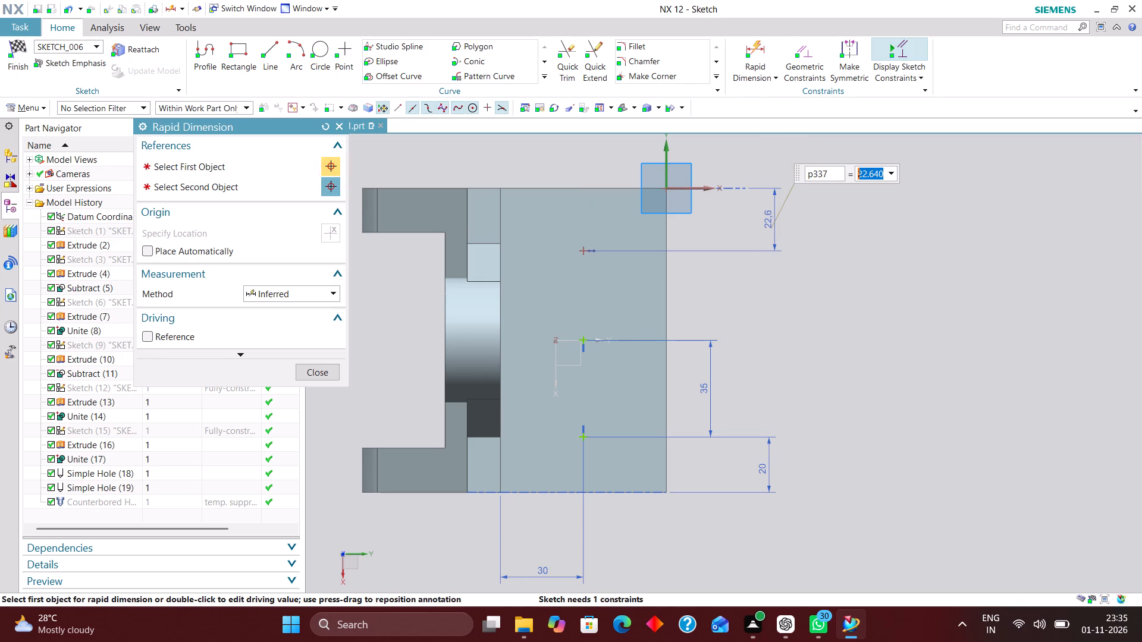
type("20")
key("Return")
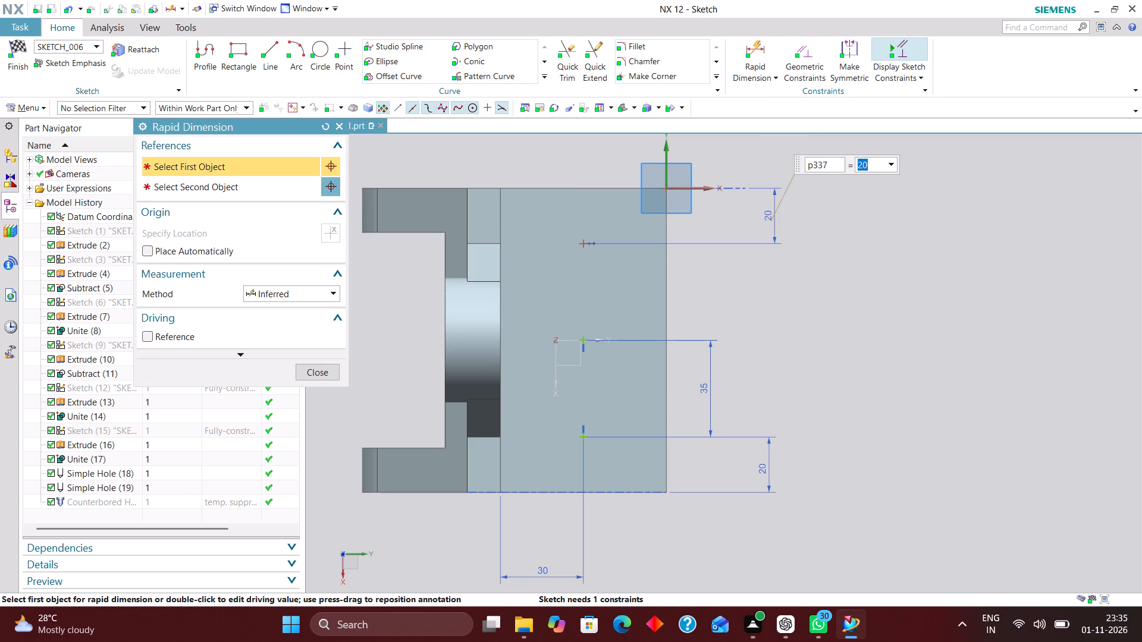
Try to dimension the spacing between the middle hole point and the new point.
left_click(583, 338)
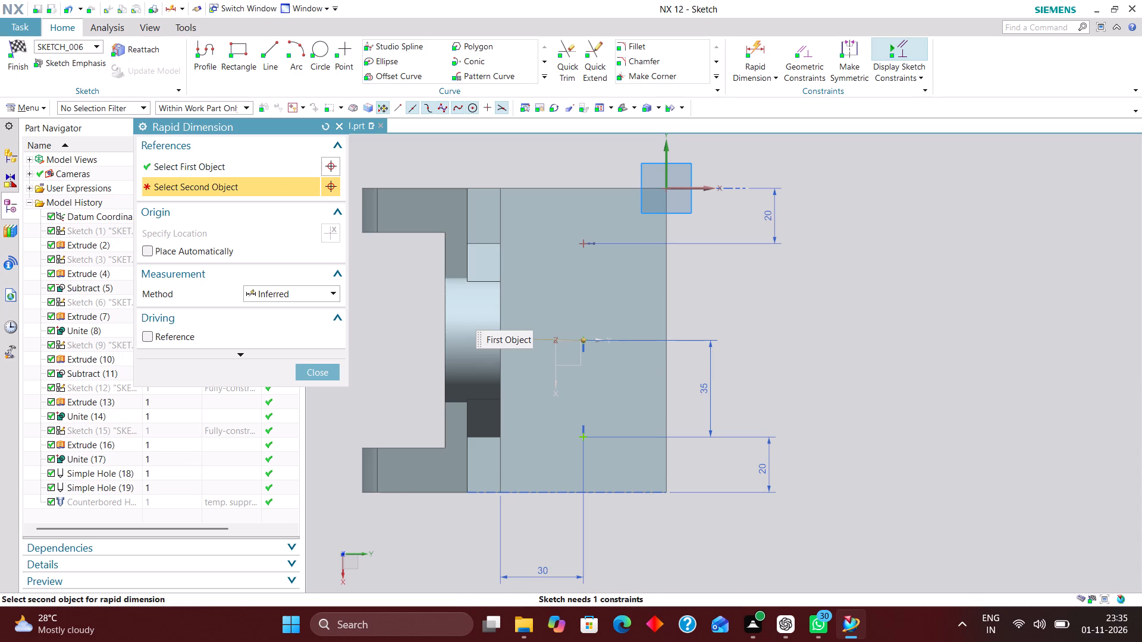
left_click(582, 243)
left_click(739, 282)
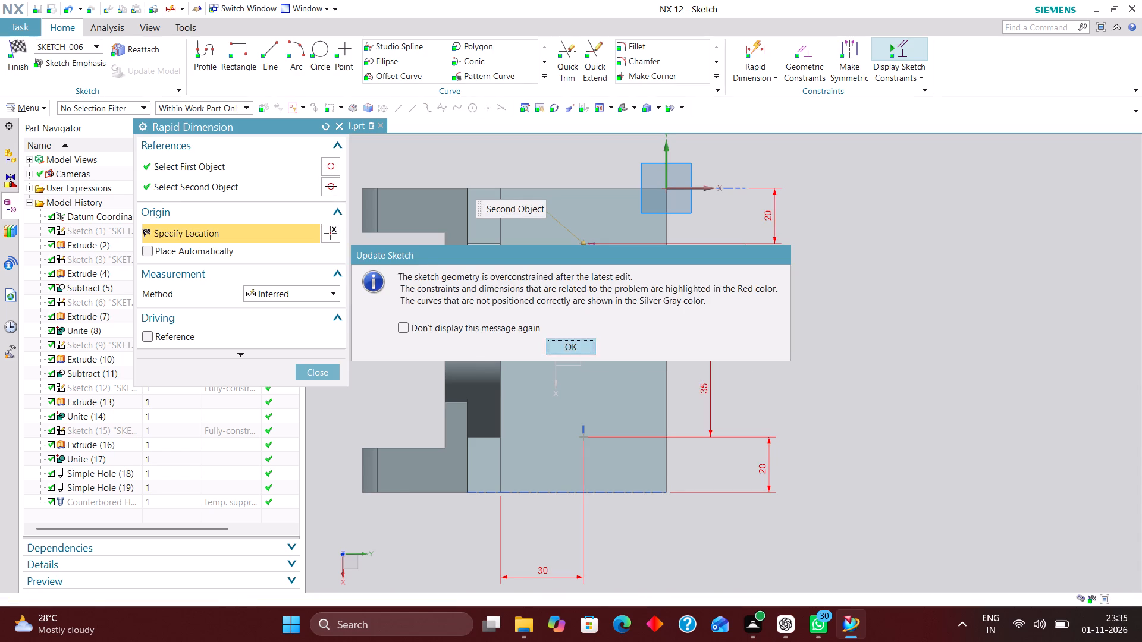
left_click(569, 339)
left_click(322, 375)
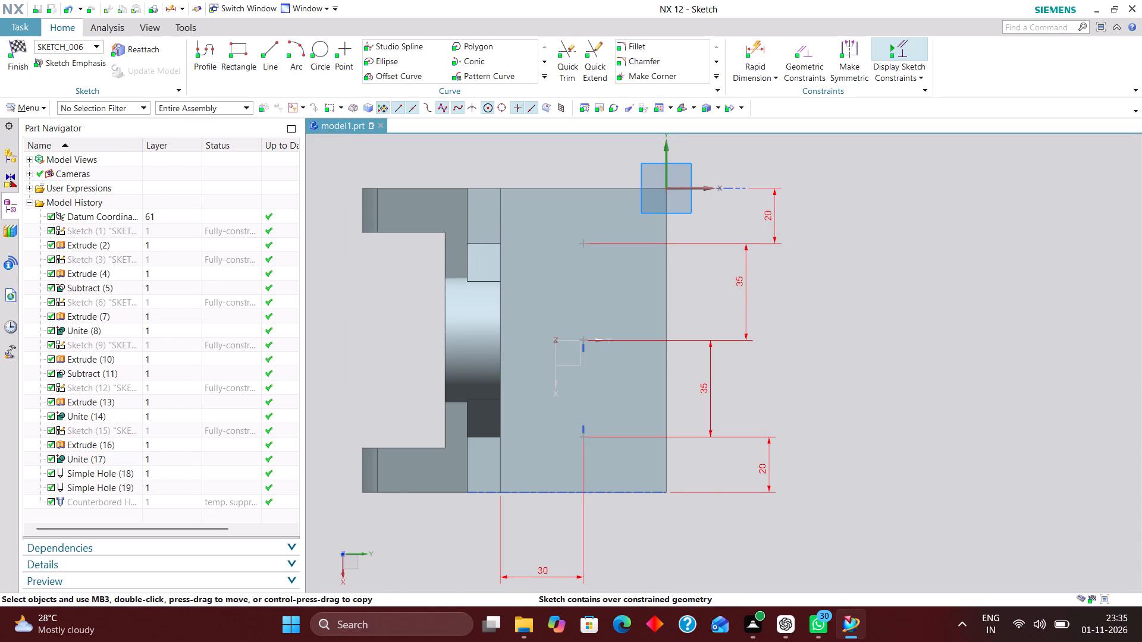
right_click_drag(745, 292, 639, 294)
Apply a Vertical Alignment constraint between the middle hole point and the new point, and finish the sketch.
left_click(804, 56)
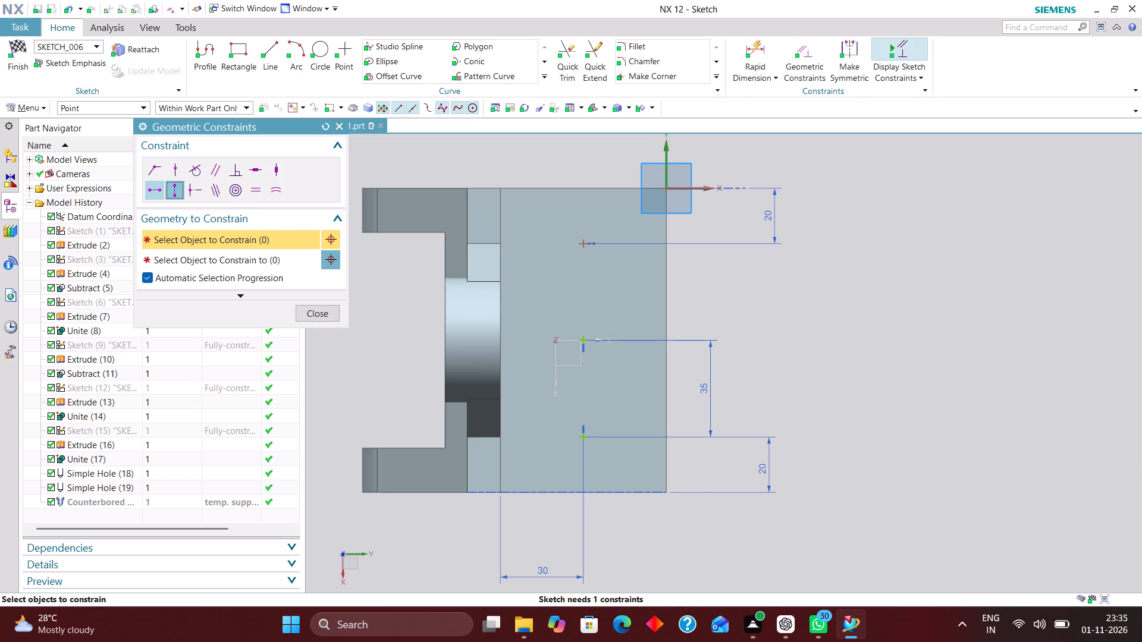
left_click(583, 339)
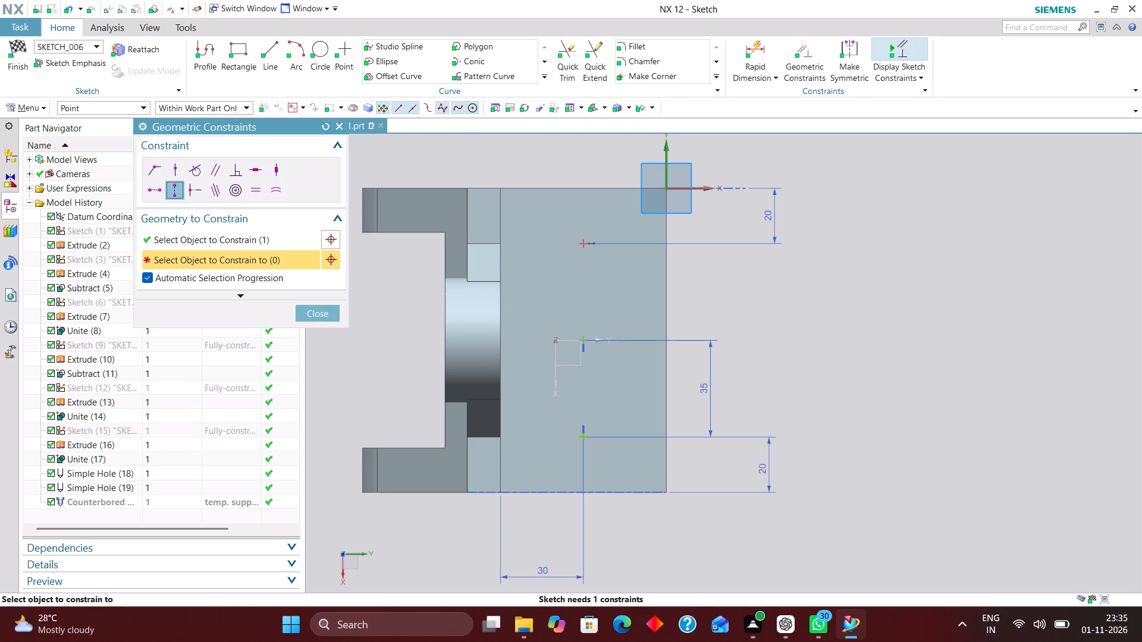
left_click(582, 241)
left_click(330, 307)
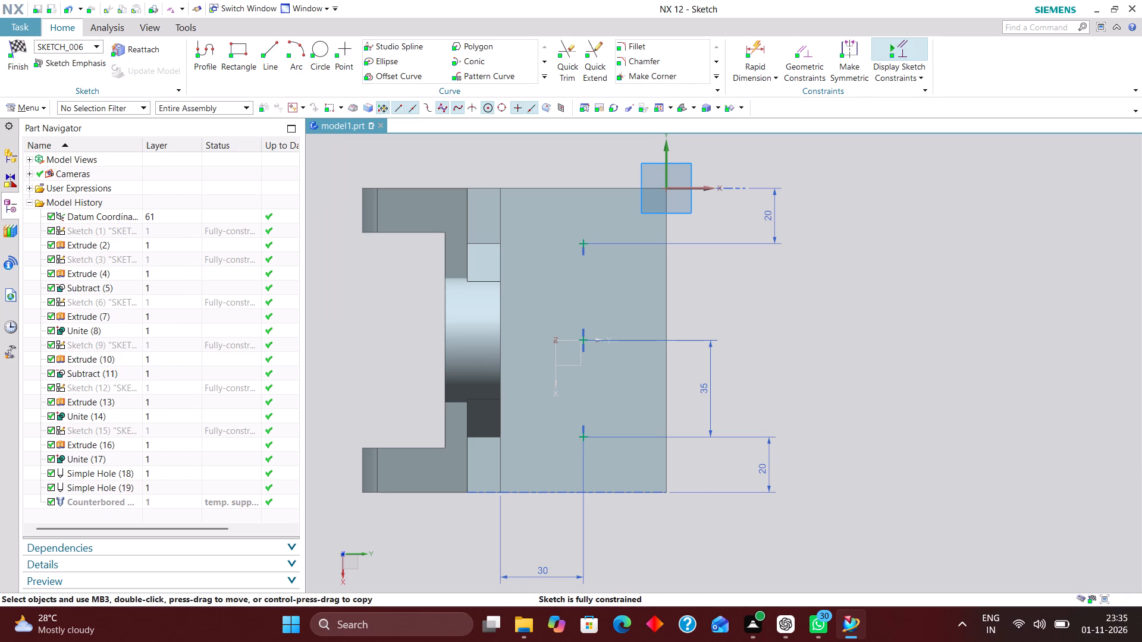
left_click(14, 47)
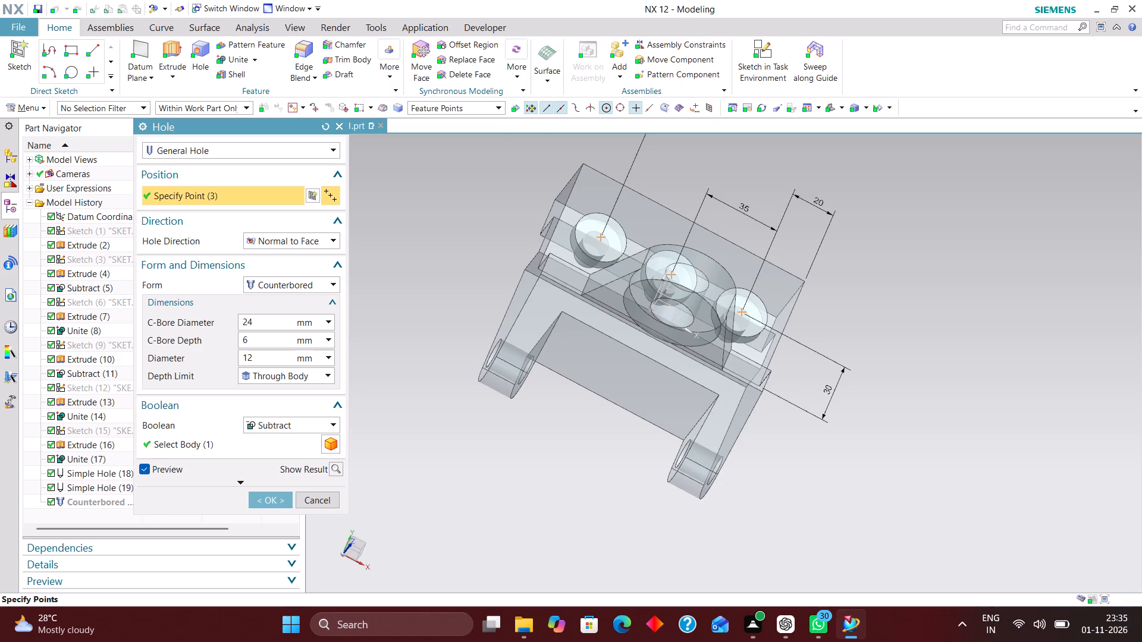
Update the counterbored hole feature to include the third hole, keeping its existing dimensions and Through Body depth limit.
scroll(980, 301, "up", 1)
scroll(895, 439, "down", 1)
middle_click_drag(895, 439, 895, 439)
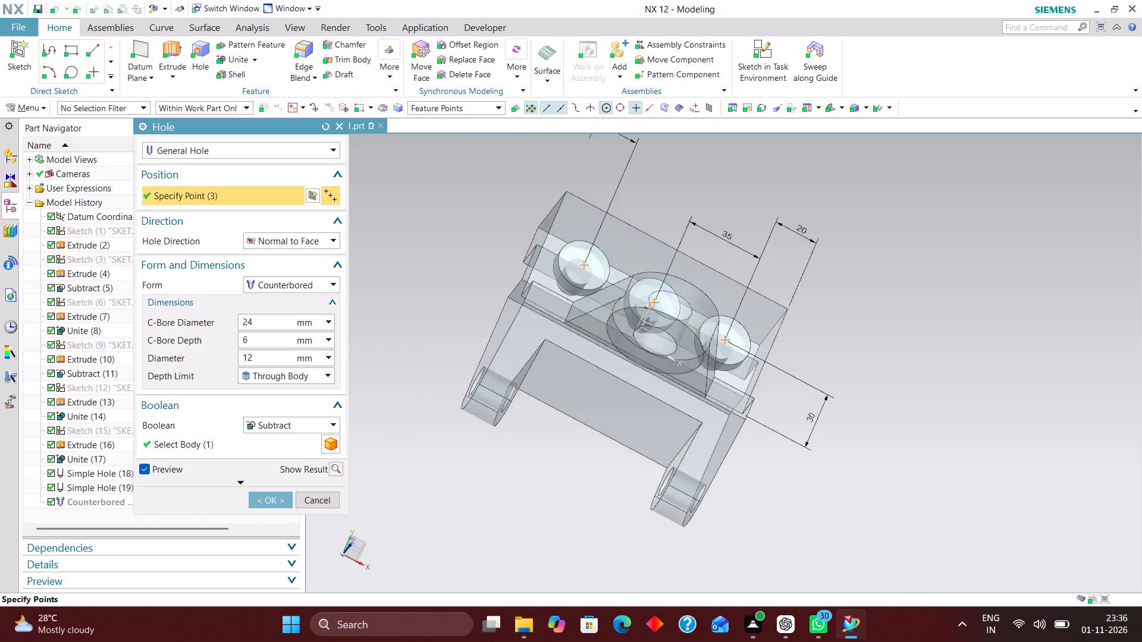
middle_click_drag(895, 439, 868, 354)
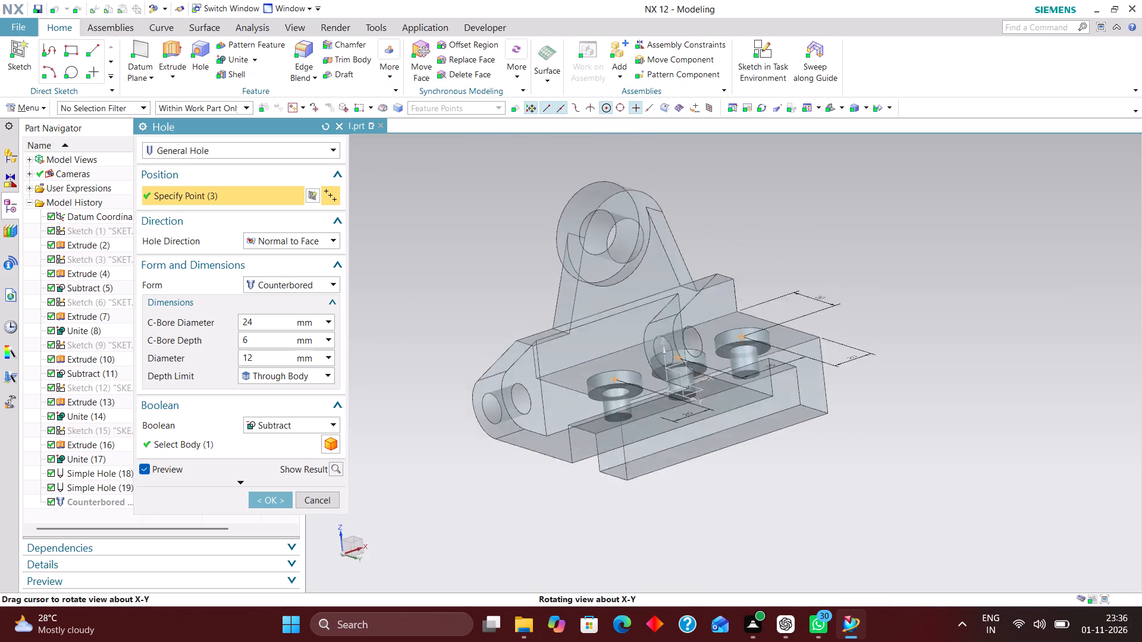
middle_click_drag(868, 354, 860, 369)
left_click(273, 495)
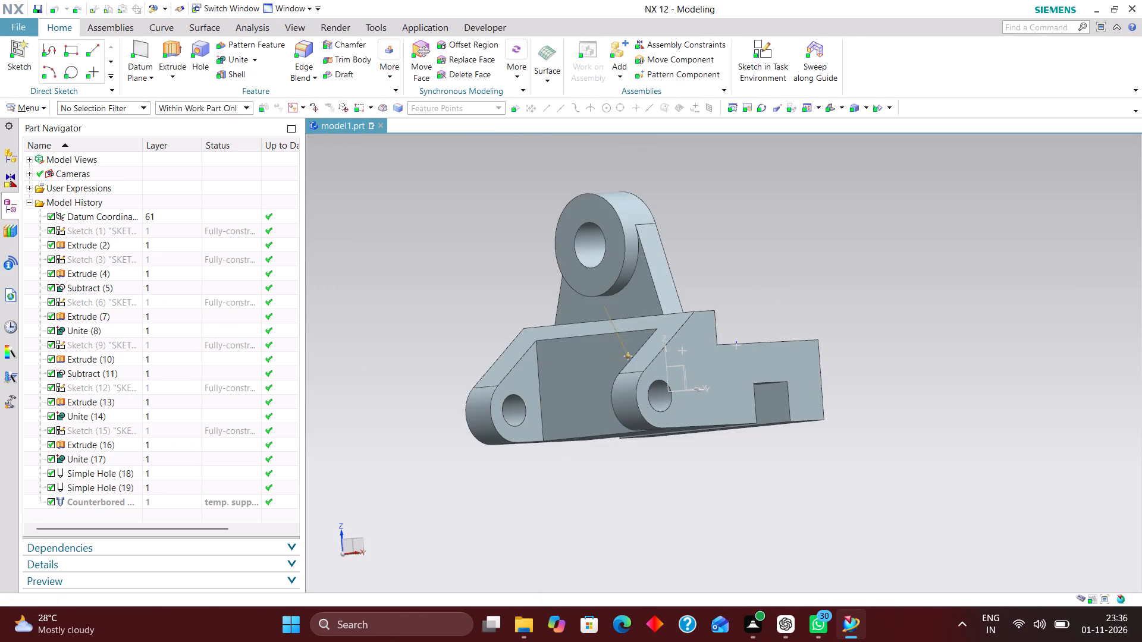
Examine the bracket from above, below and in isometric view, checking the three counterbored holes, lugs and base slot.
middle_click_drag(879, 420, 862, 344)
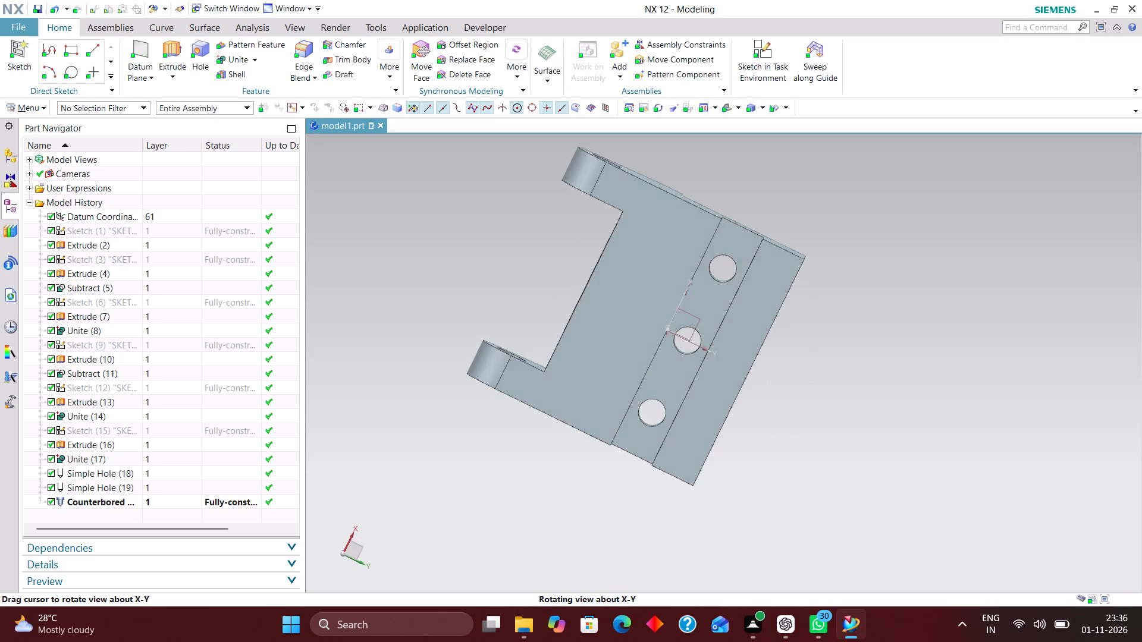
middle_click_drag(862, 344, 857, 413)
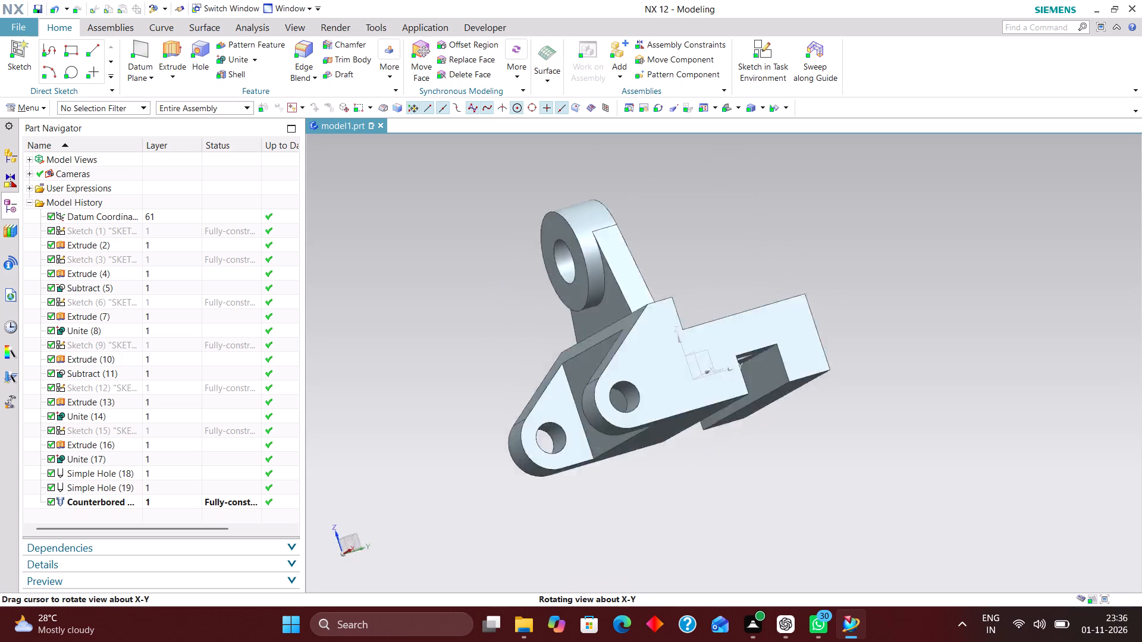
middle_click_drag(857, 413, 829, 452)
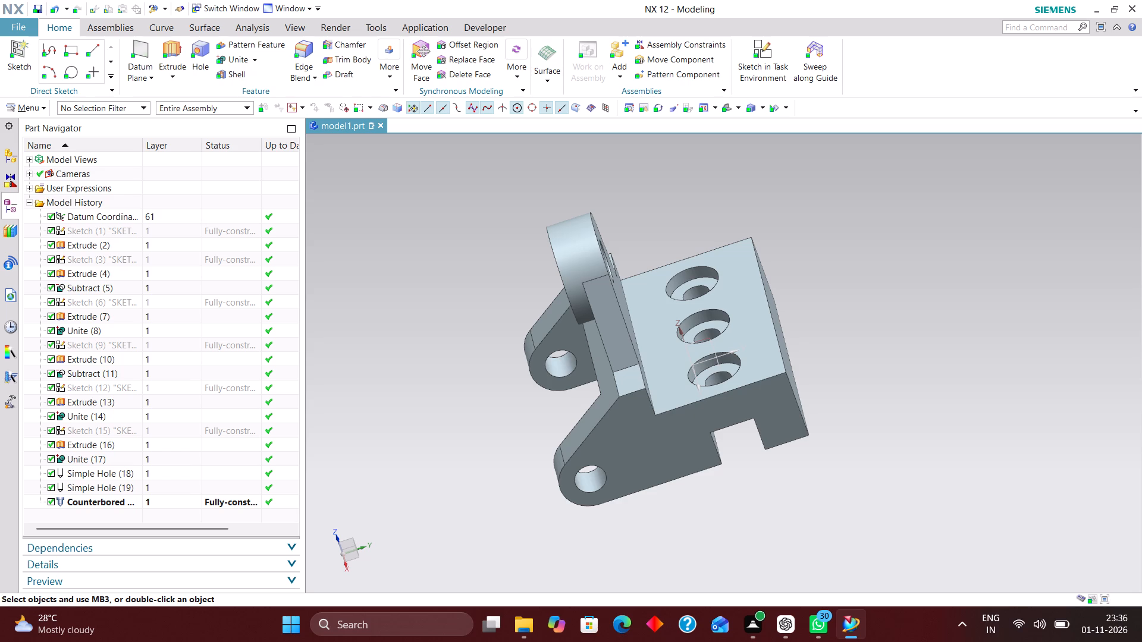
key("End")
key("End")
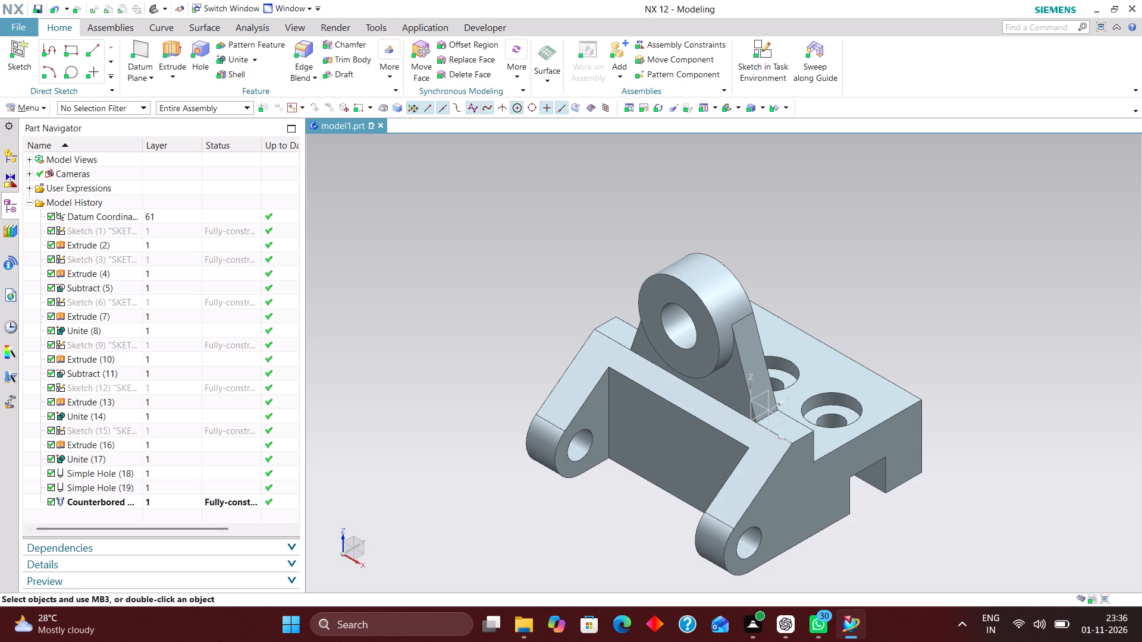
scroll(743, 410, "down", 3)
scroll(761, 458, "up", 4)
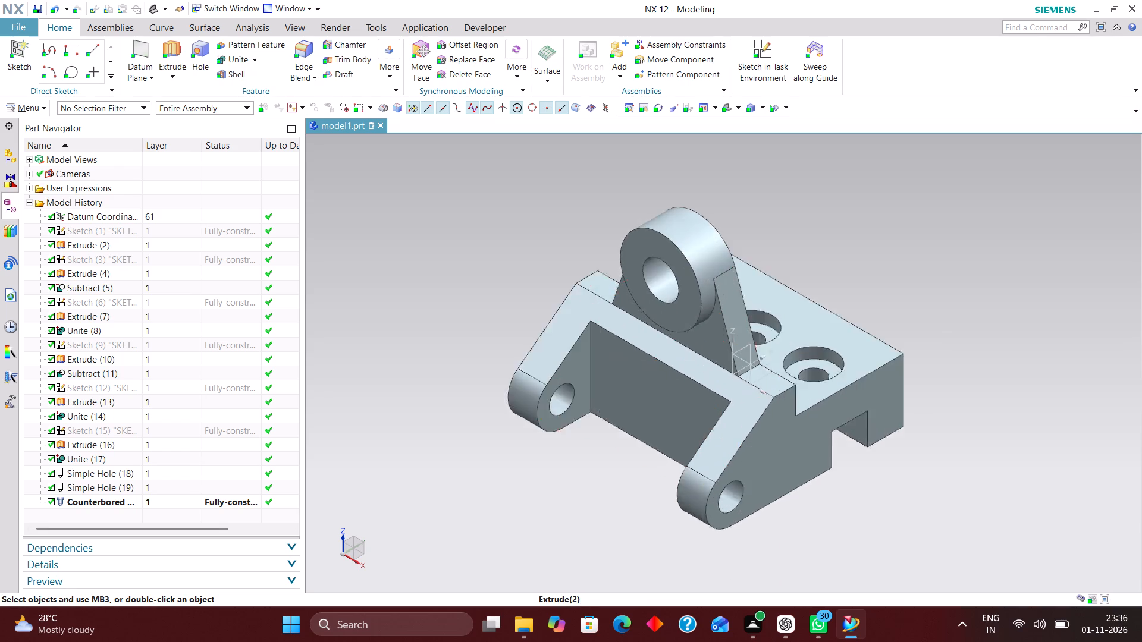
scroll(776, 473, "down", 3)
scroll(770, 470, "up", 5)
scroll(726, 433, "down", 4)
scroll(819, 526, "up", 1)
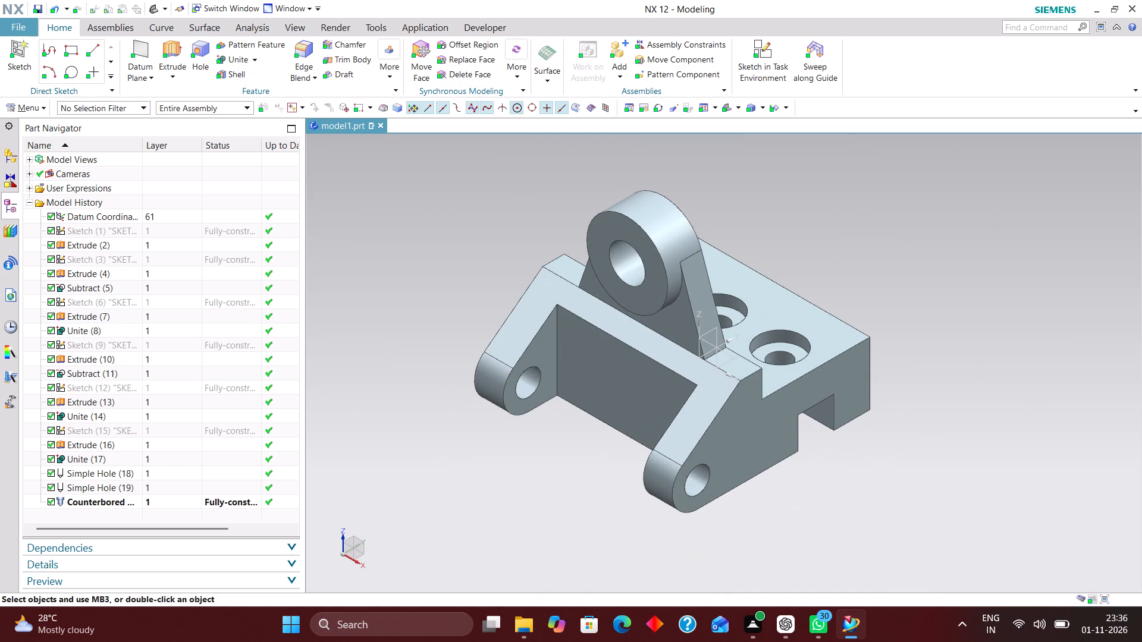
middle_click_drag(881, 491, 912, 501)
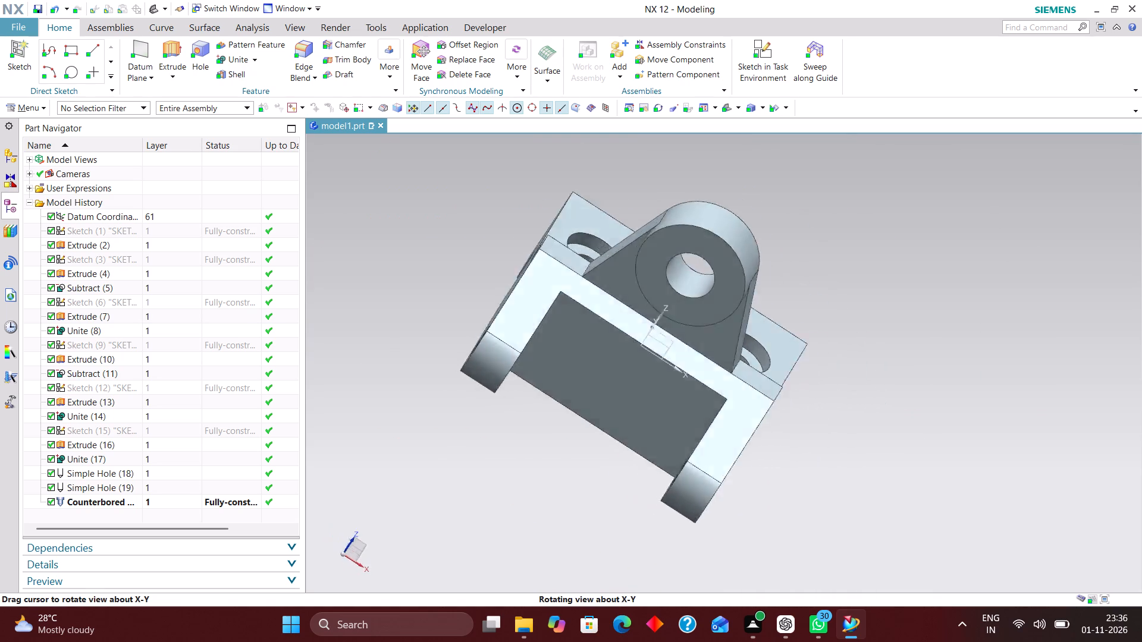
middle_click_drag(912, 501, 920, 464)
middle_click_drag(845, 465, 866, 473)
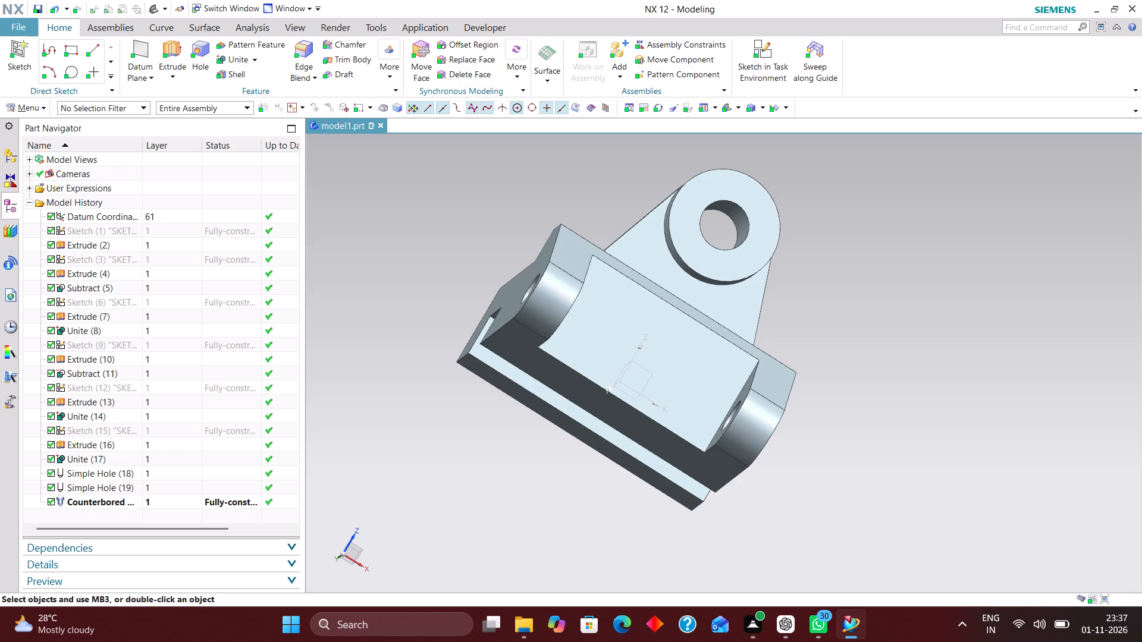
scroll(738, 465, "down", 4)
scroll(792, 411, "down", 3)
Examine the bracket's lugs, front recess and counterbored holes up close in isometric view.
scroll(791, 416, "down", 4)
scroll(788, 422, "up", 6)
scroll(788, 422, "down", 5)
scroll(789, 426, "up", 2)
scroll(790, 427, "down", 9)
scroll(792, 432, "up", 7)
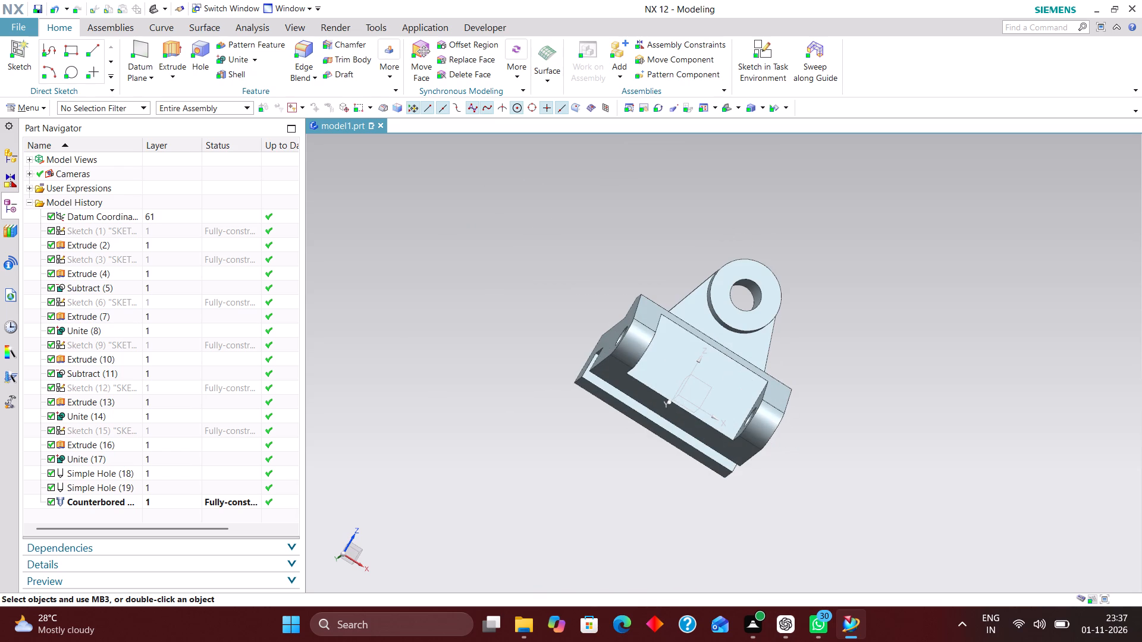
key("End")
key("End")
key("End")
key("End")
scroll(782, 412, "down", 3)
scroll(788, 426, "up", 7)
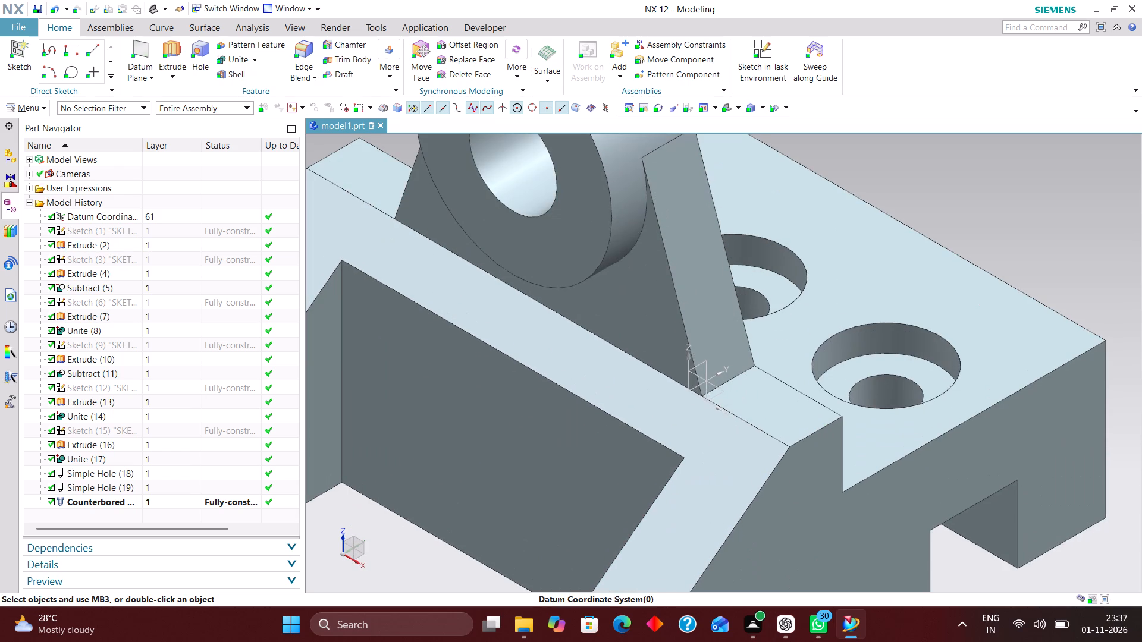
scroll(824, 382, "down", 4)
scroll(824, 395, "up", 5)
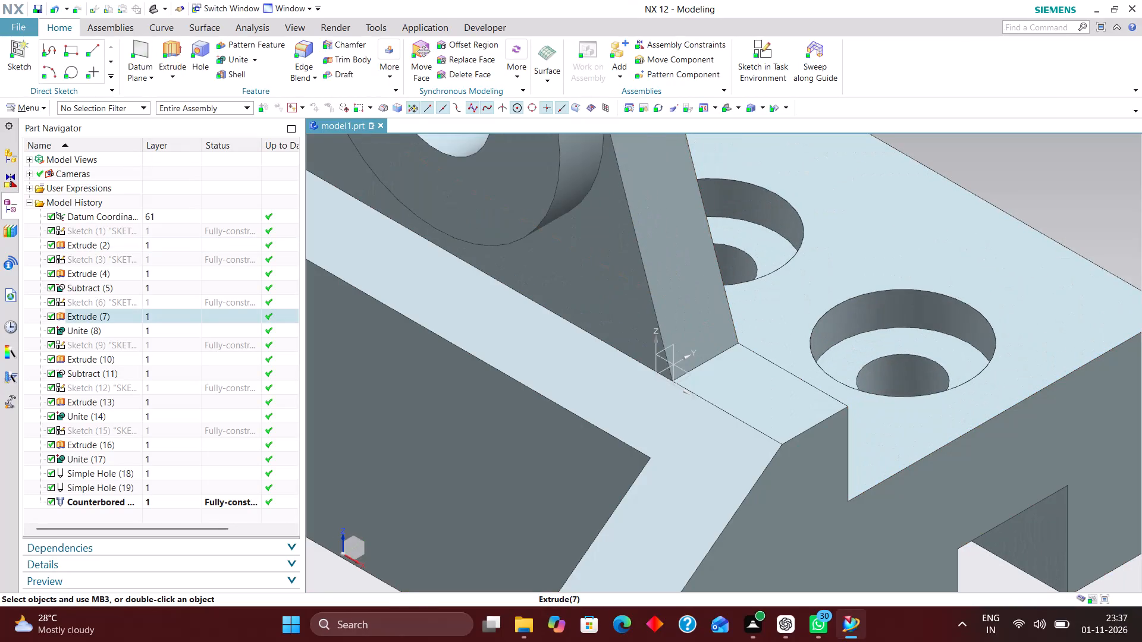
scroll(814, 473, "down", 4)
scroll(785, 424, "down", 1)
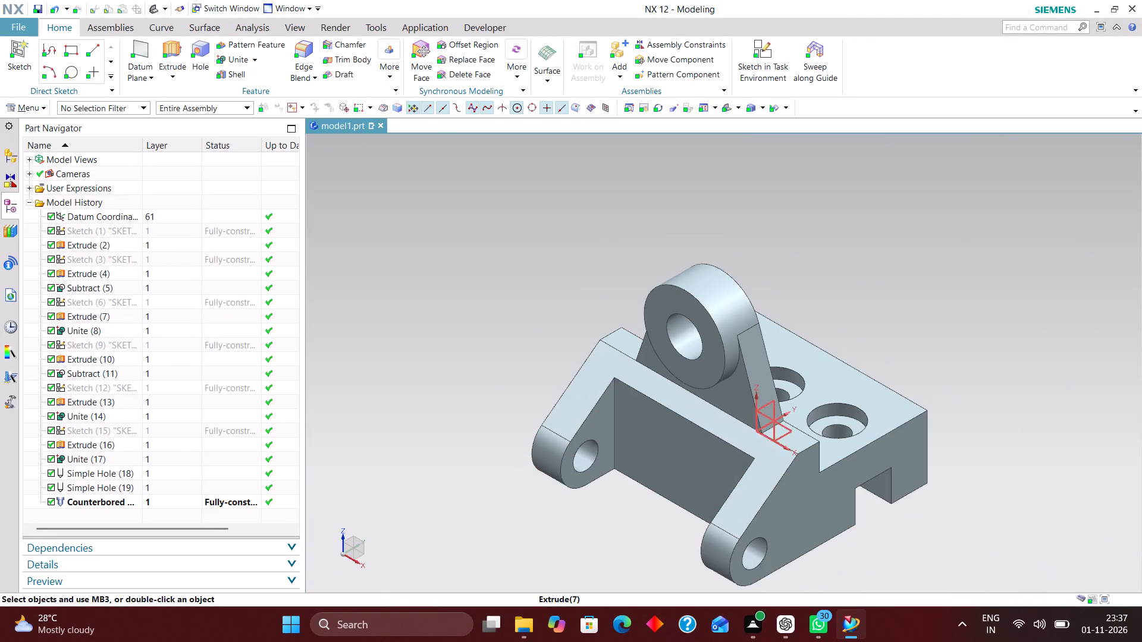
scroll(790, 498, "up", 2)
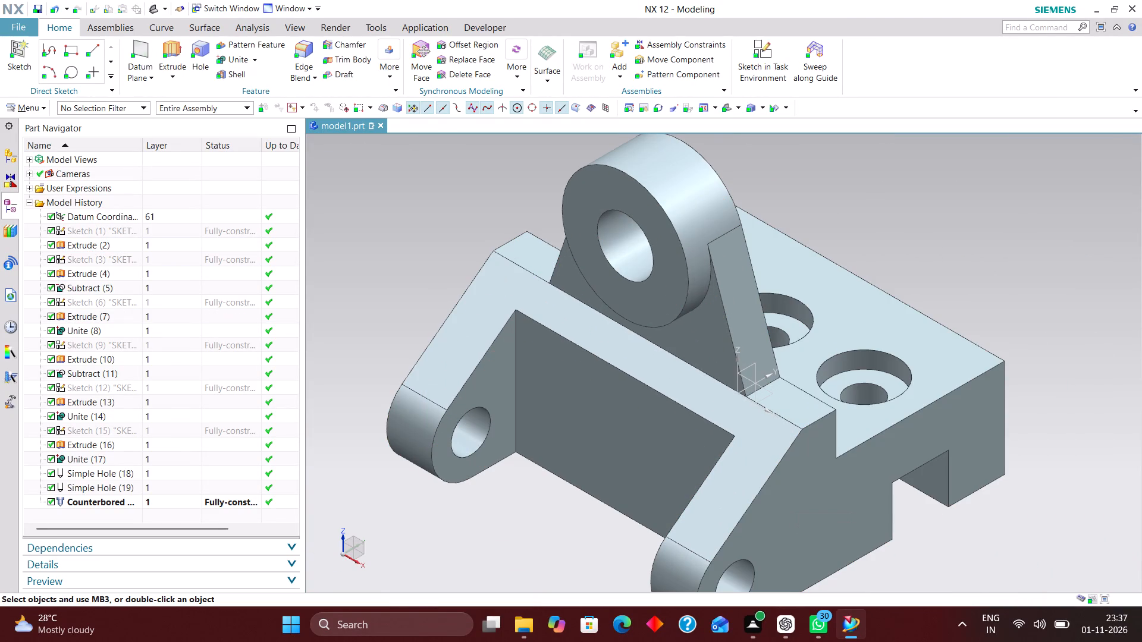
scroll(233, 459, "down", 2)
scroll(234, 459, "up", 1)
Measure the simple distance from a front lug hole's axis to the recess's inner vertical edge, and keep the measurement.
left_click(160, 24)
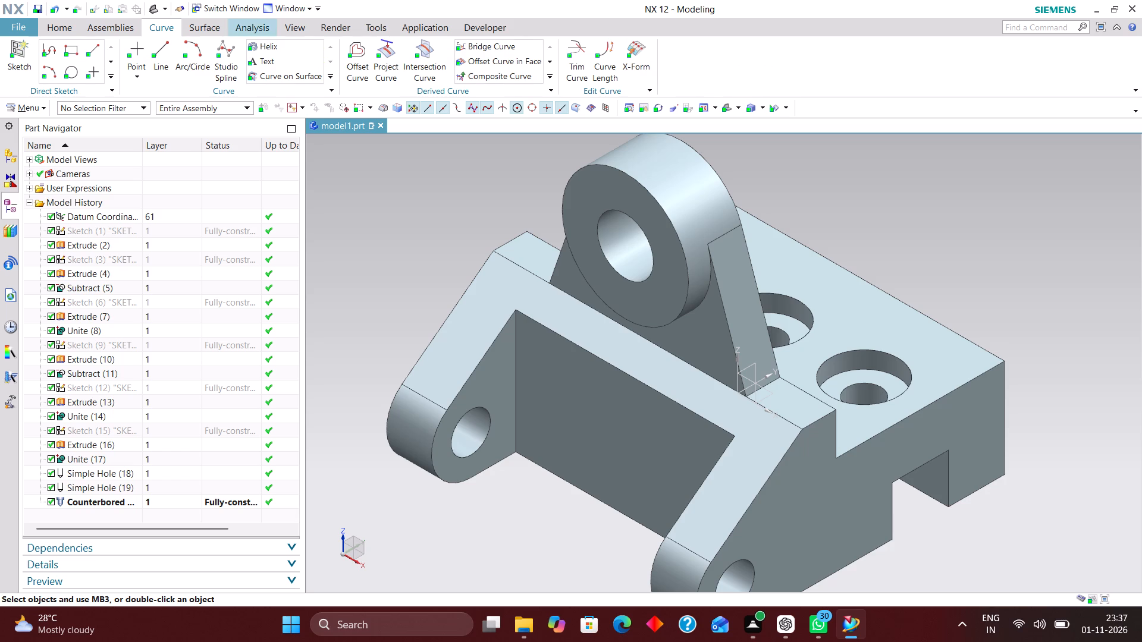
left_click(250, 28)
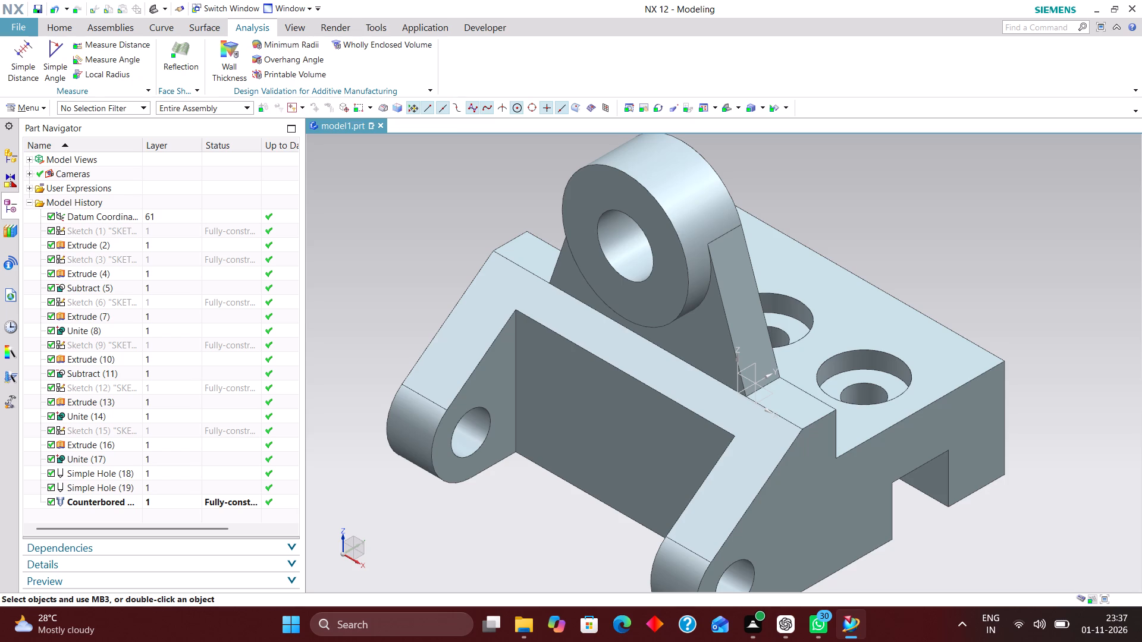
left_click(25, 53)
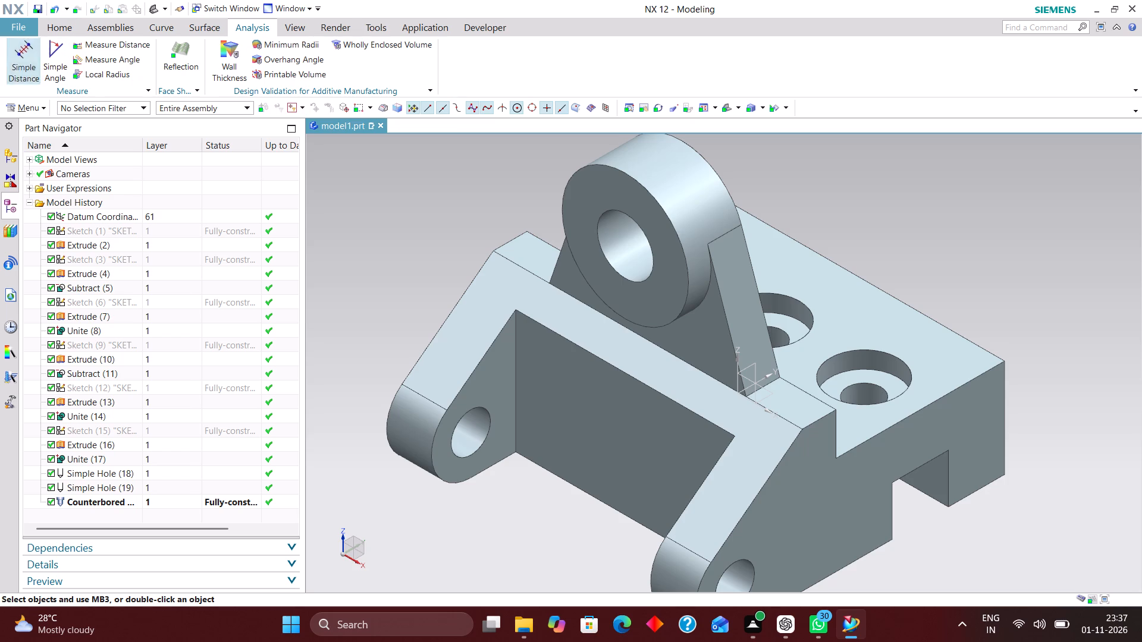
left_click(474, 433)
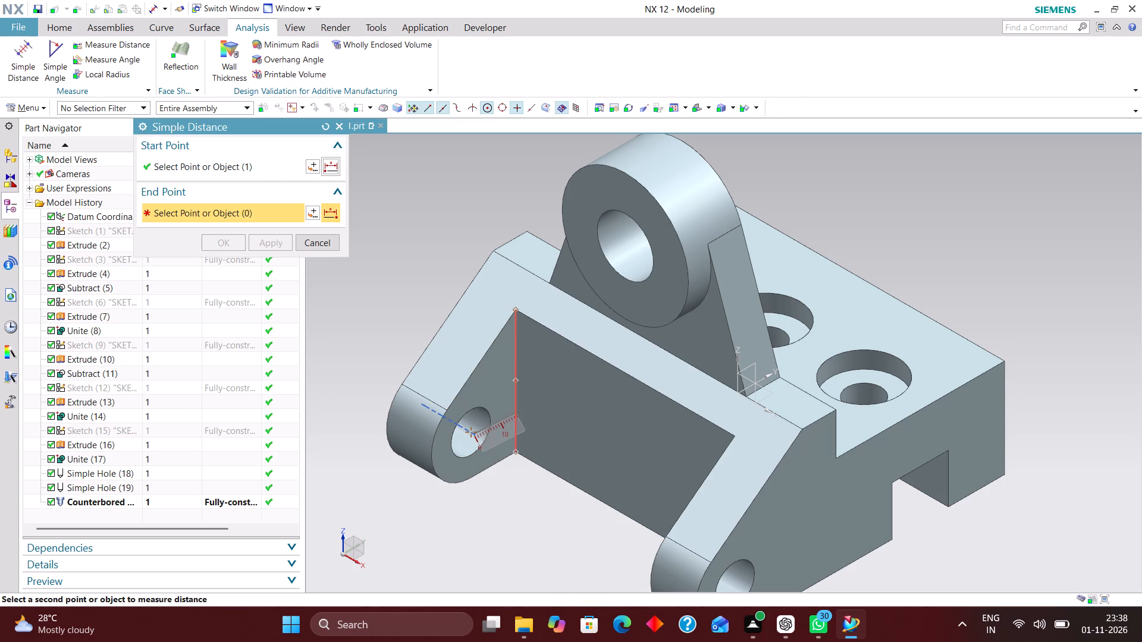
left_click(514, 412)
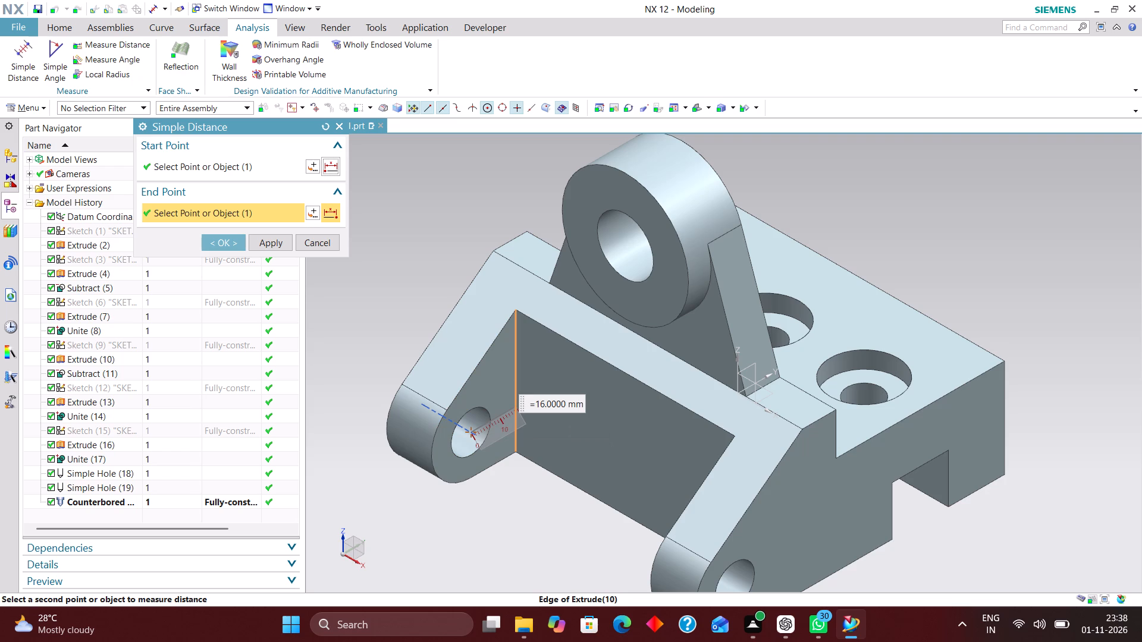
scroll(525, 505, "up", 1)
middle_click_drag(524, 505, 506, 493)
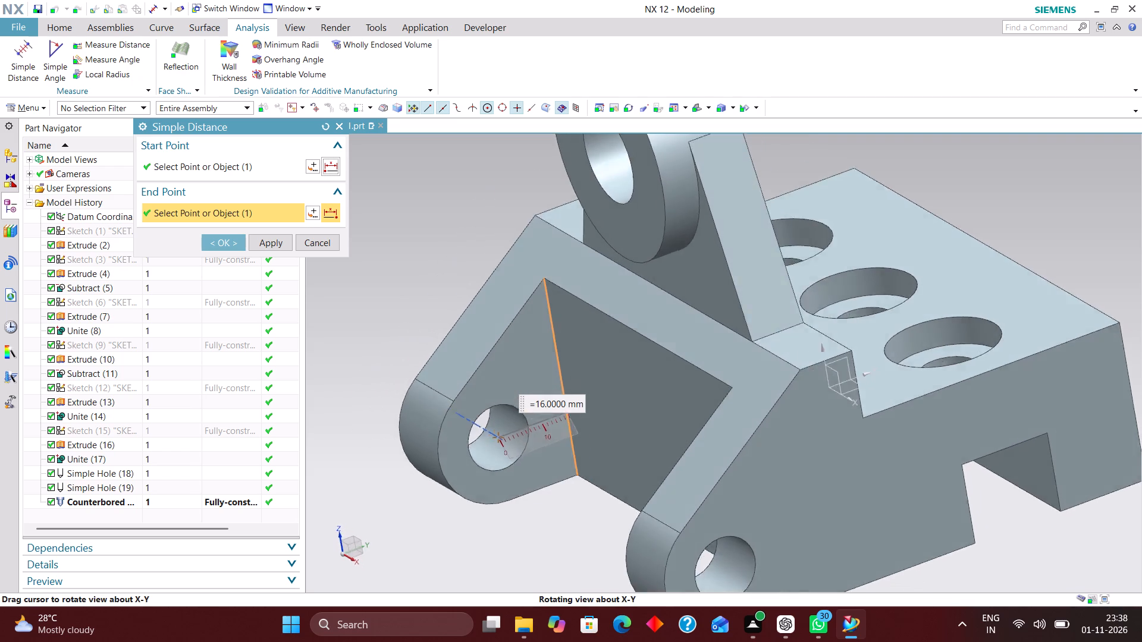
middle_click_drag(506, 493, 503, 496)
right_click_drag(591, 480, 536, 487)
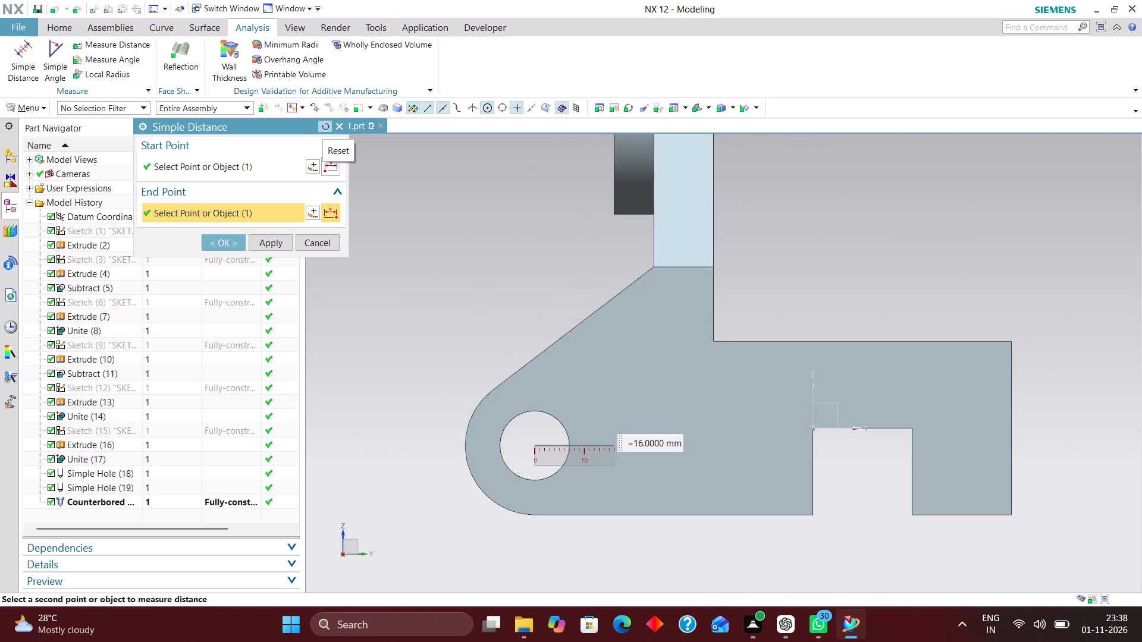
left_click(233, 243)
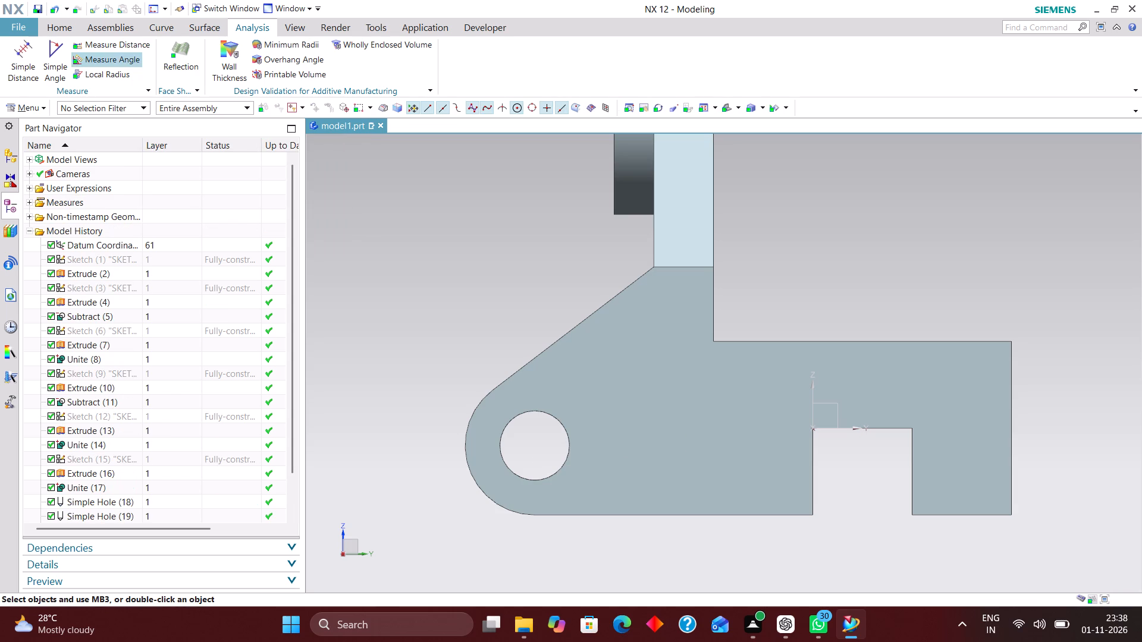
Edit Sketch (9) with rollback, set the recess rectangle's offset from the sketch X axis to 42 mm, and finish the sketch.
left_click(62, 26)
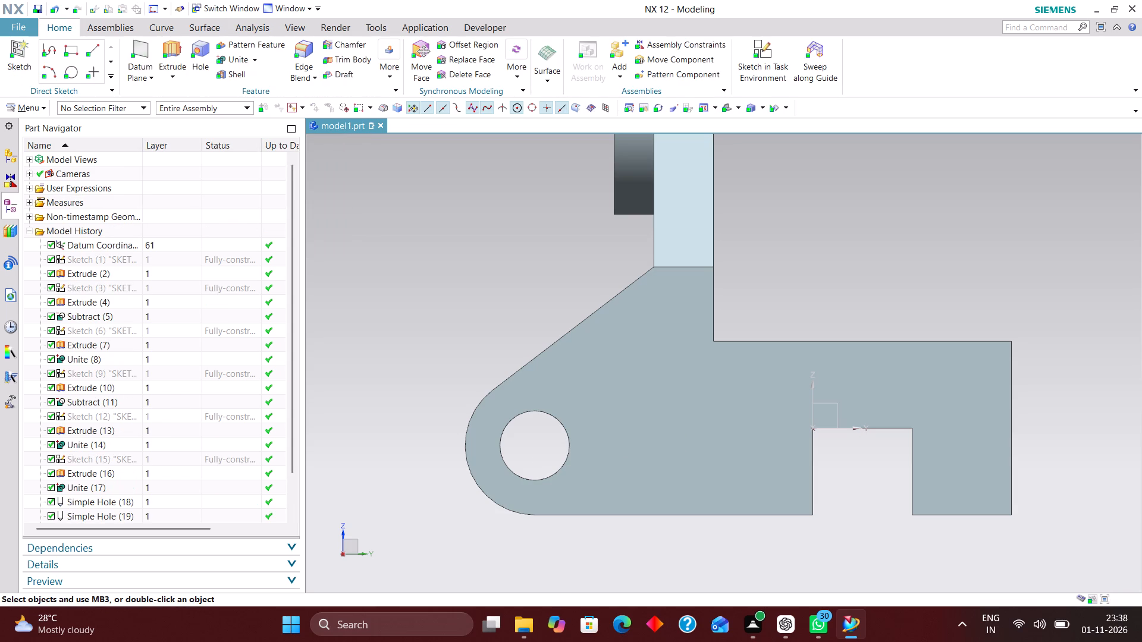
left_click(159, 373)
middle_click_drag(412, 322, 434, 339)
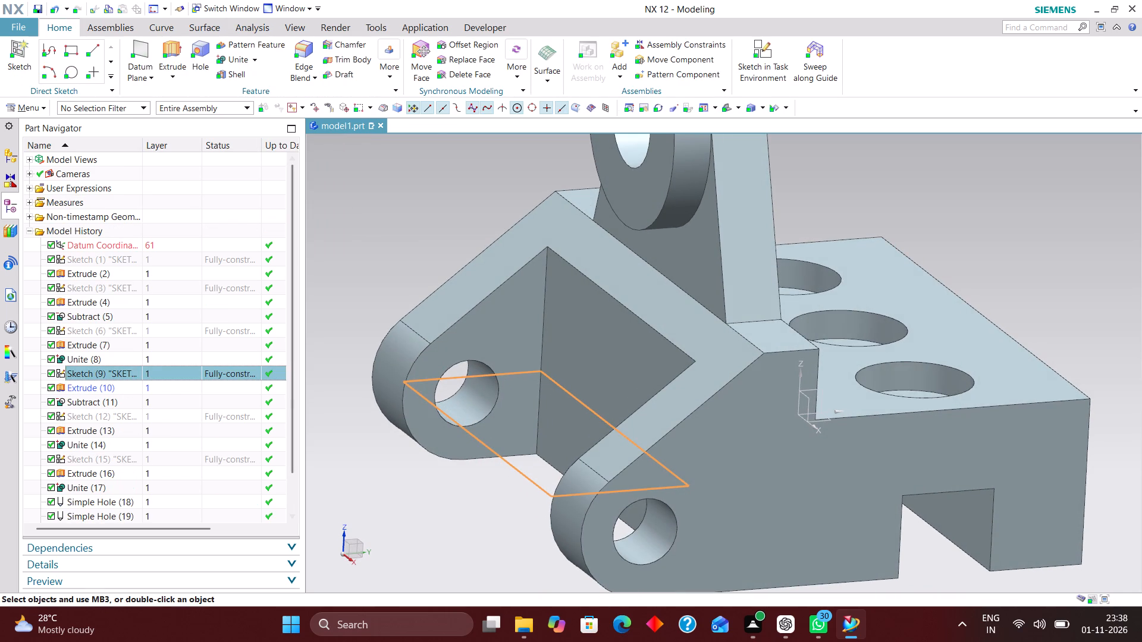
left_click(170, 386)
left_click(174, 367)
right_click(174, 368)
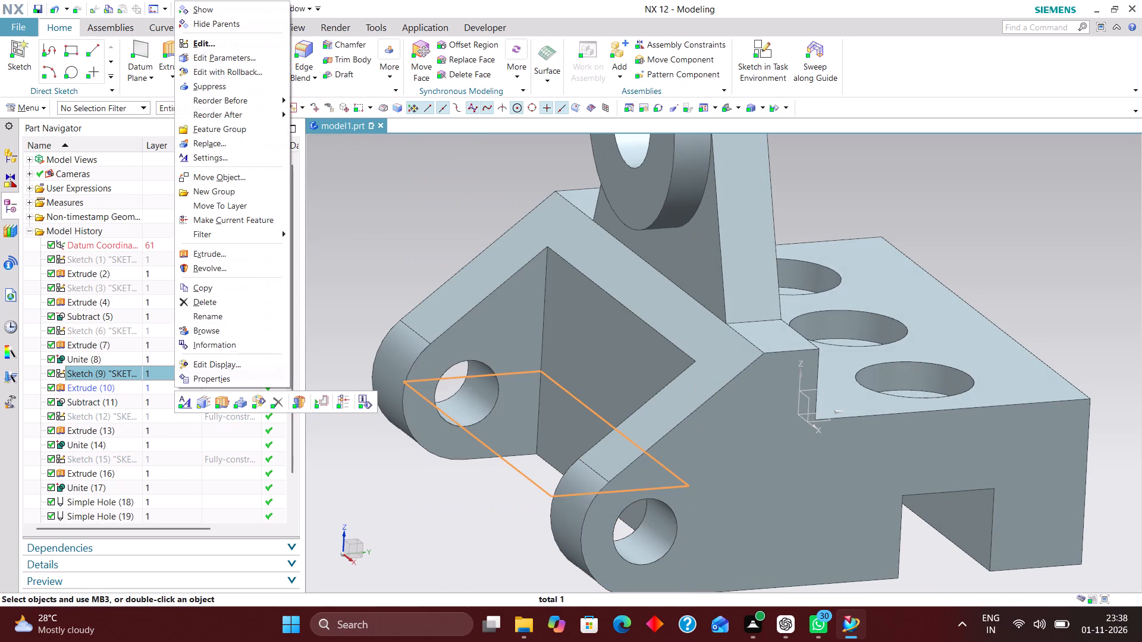
left_click(260, 71)
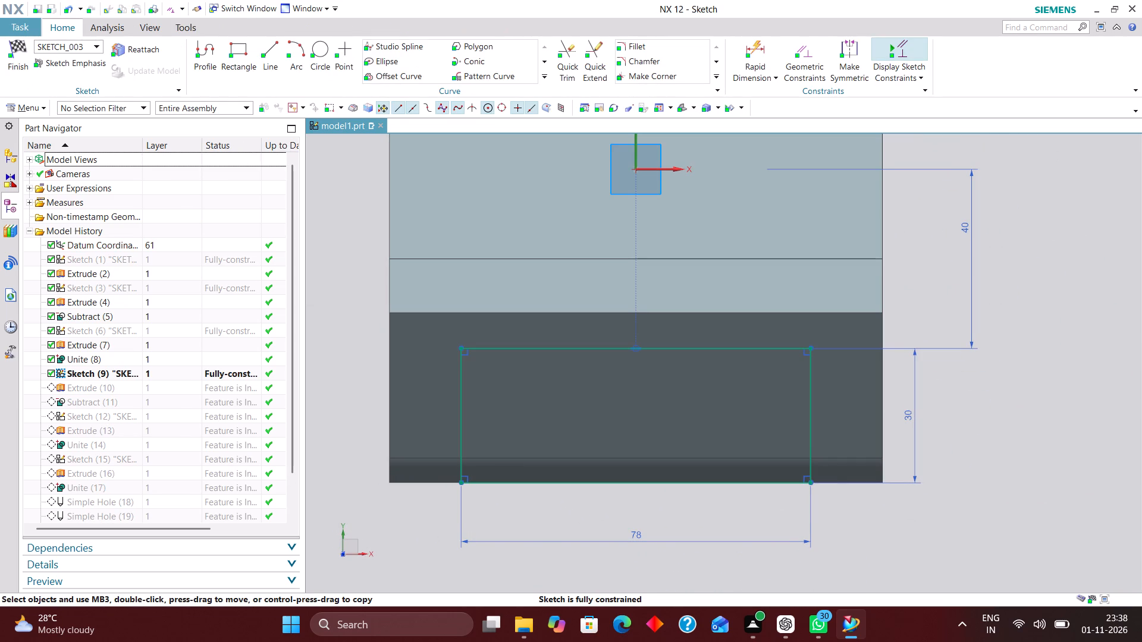
double_click(962, 227)
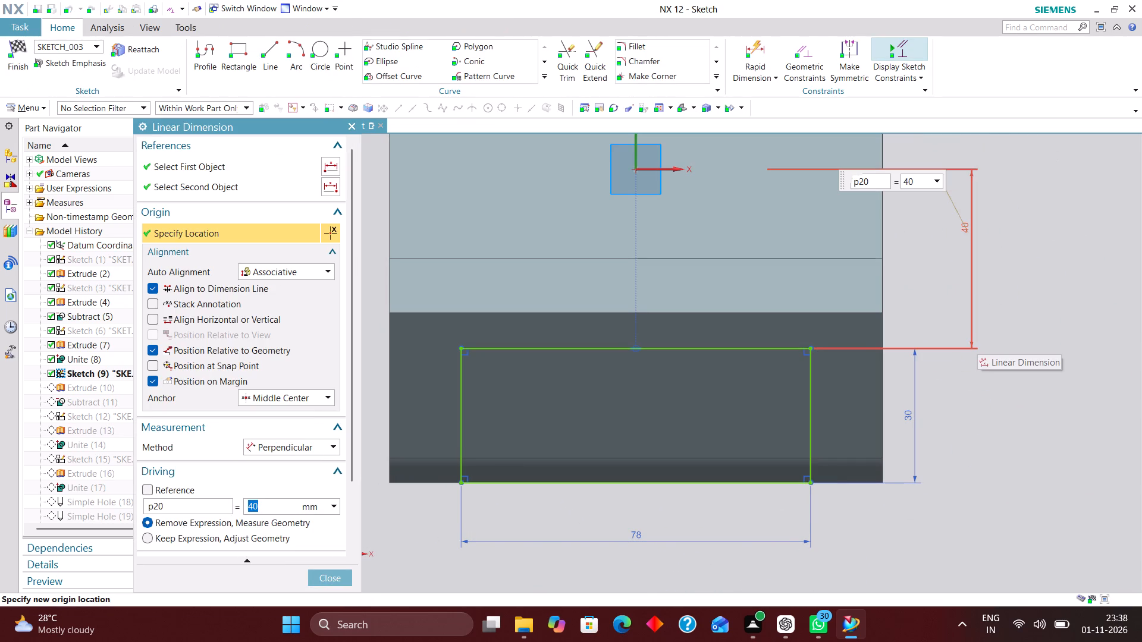
type("42")
key("Return")
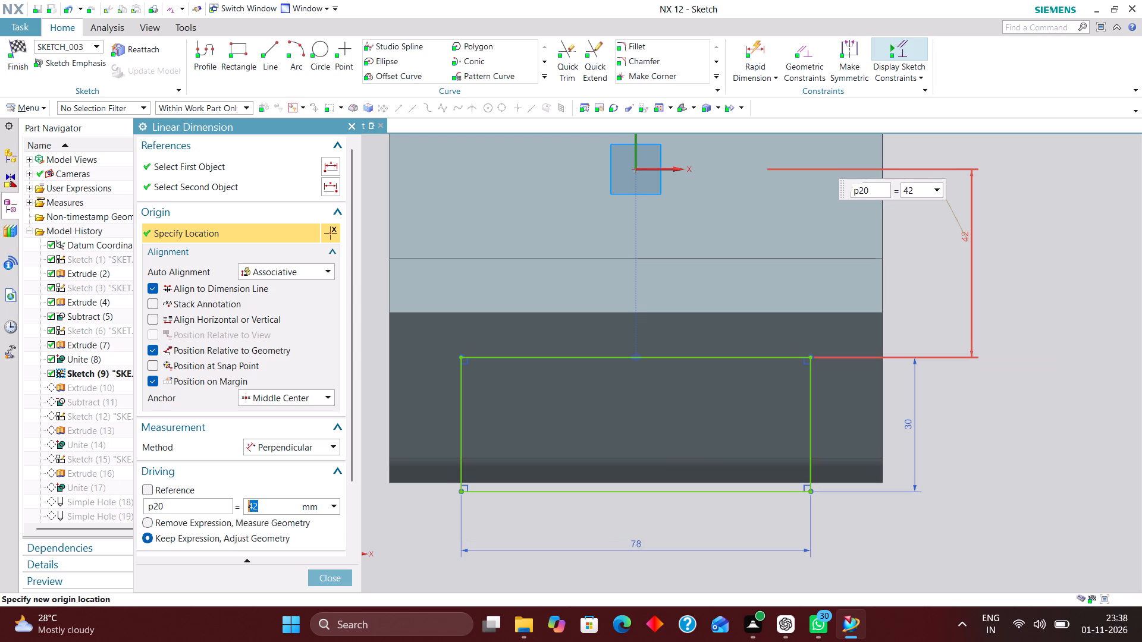
left_click(314, 572)
left_click(26, 46)
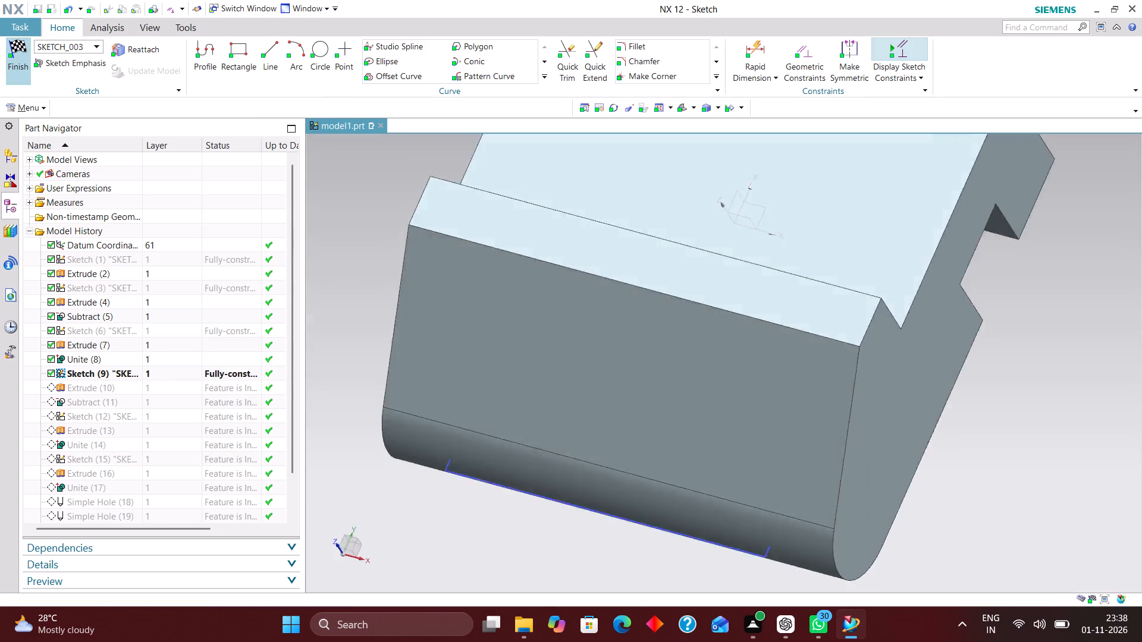
Recheck the saved distance measurement between the lug hole and the recess edge.
scroll(166, 347, "down", 12)
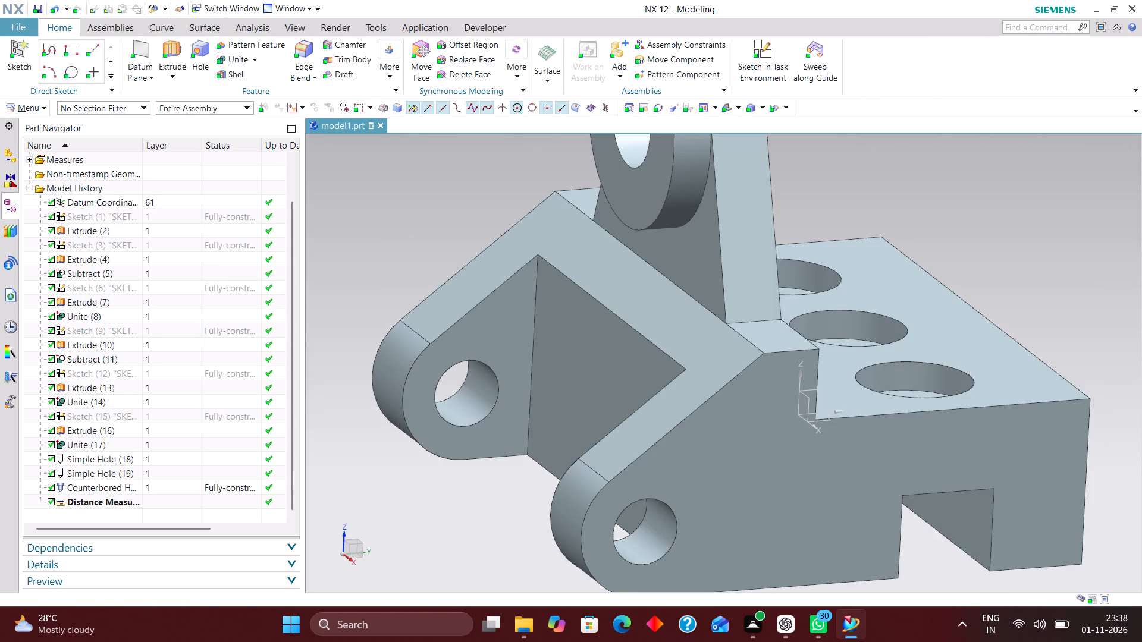
left_click(172, 499)
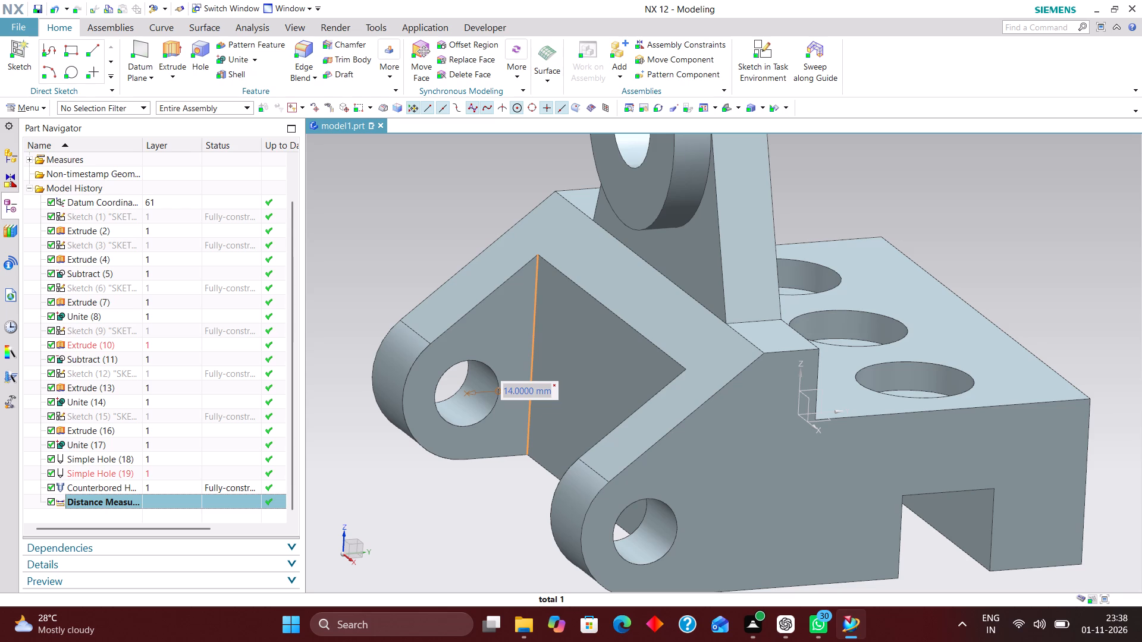
Examine the edited bracket from the front, above, behind and below, checking the recess, lugs, counterbored holes and base slot.
scroll(506, 416, "down", 3)
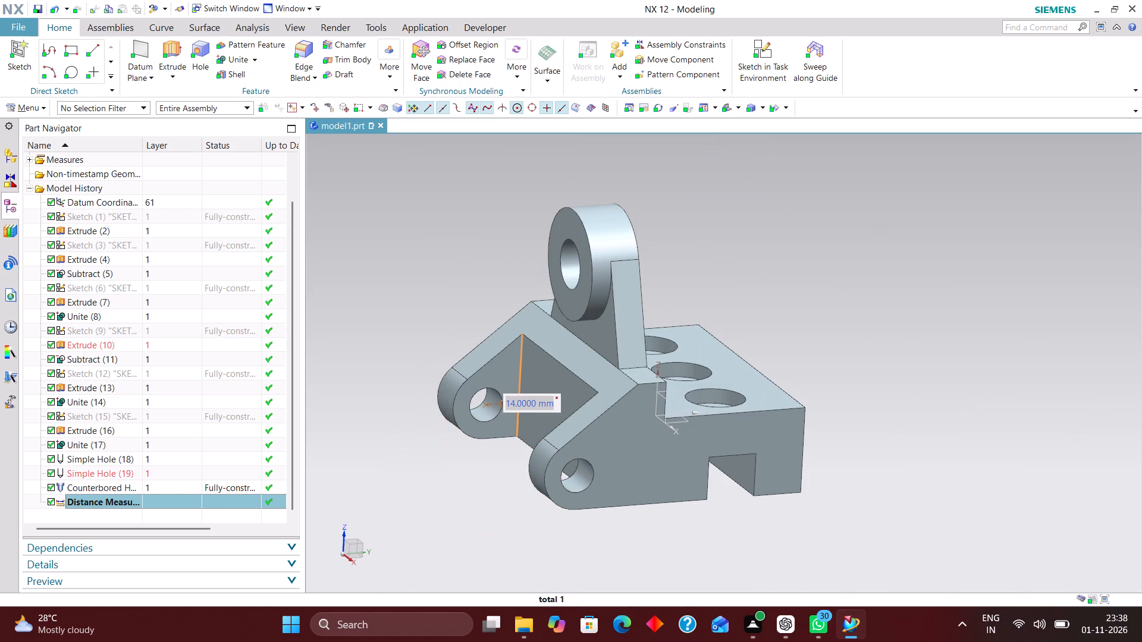
left_click(729, 104)
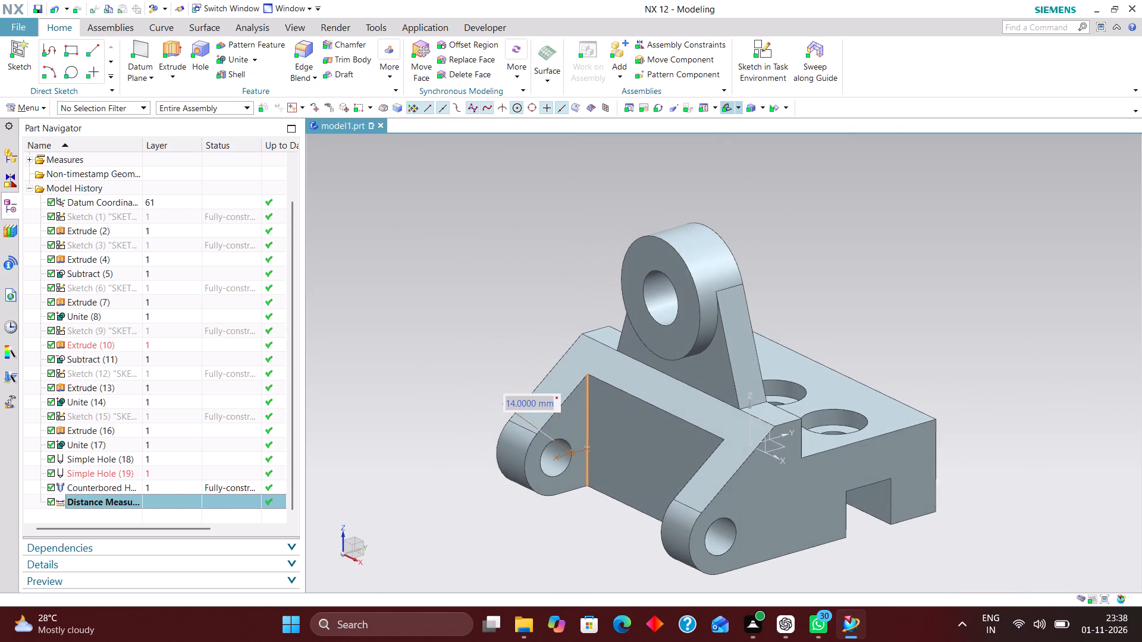
scroll(754, 408, "up", 4)
scroll(771, 332, "down", 3)
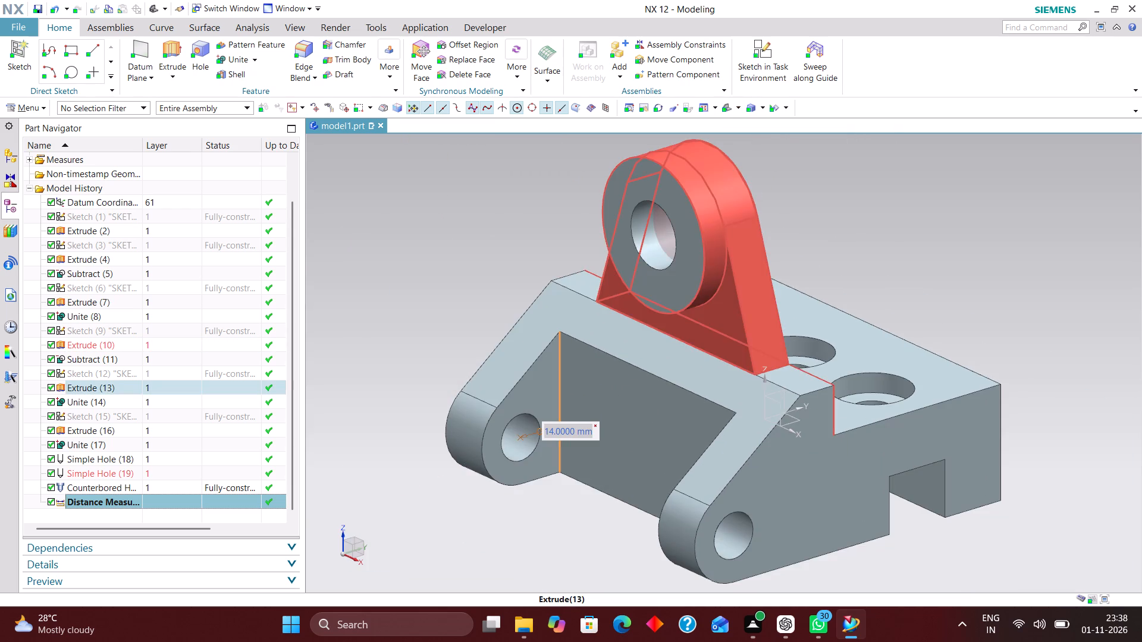
scroll(730, 373, "up", 4)
scroll(740, 416, "down", 2)
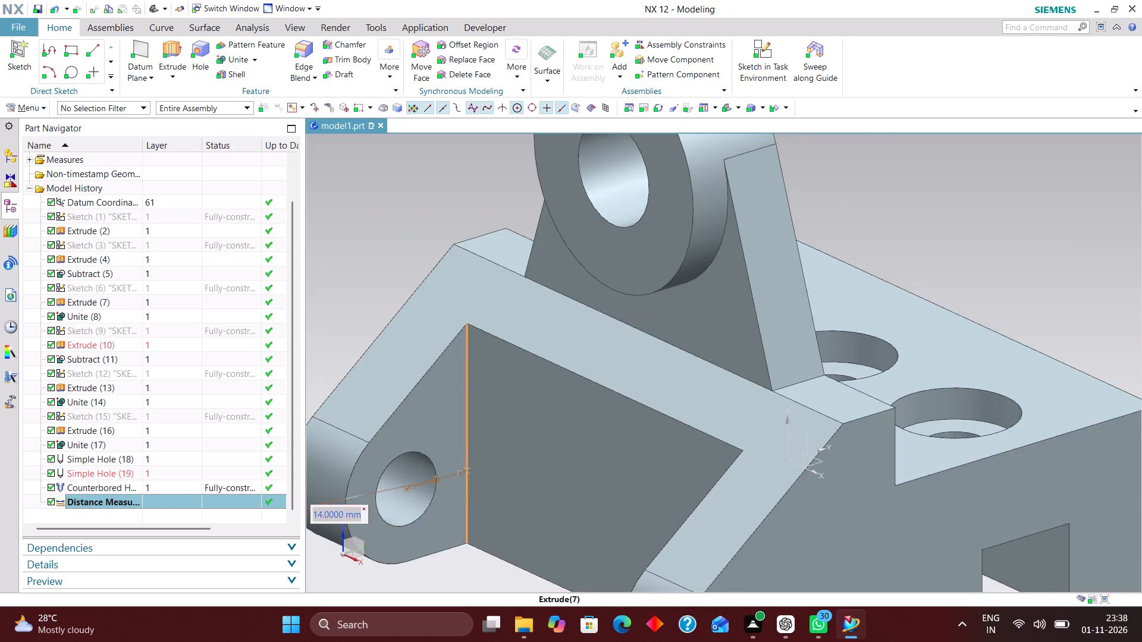
middle_click_drag(879, 325, 895, 307)
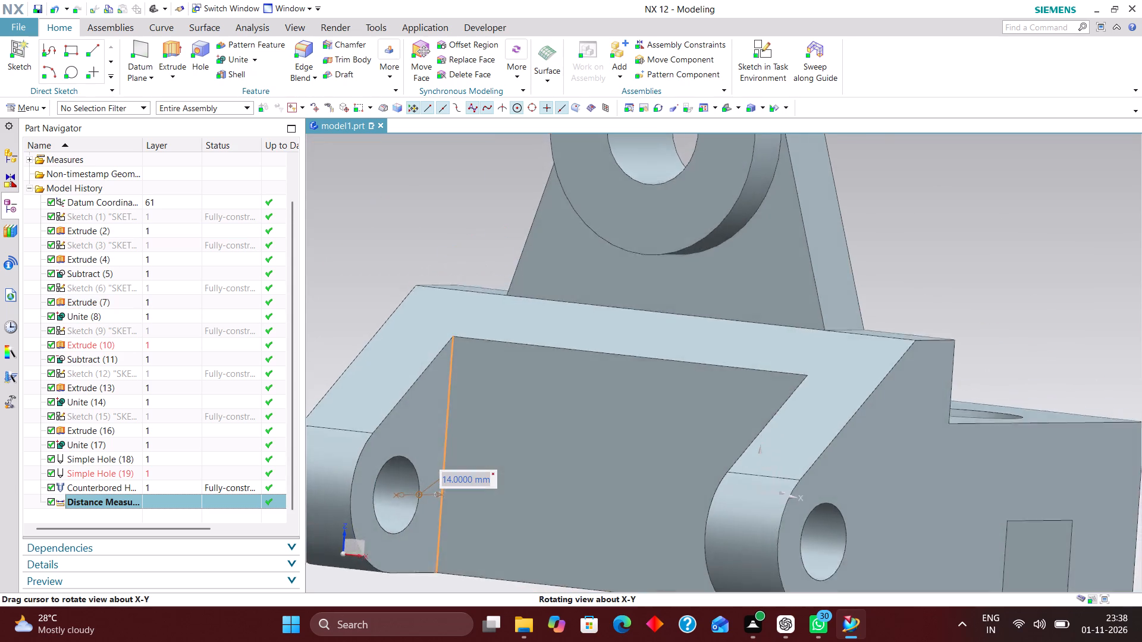
middle_click_drag(895, 307, 909, 322)
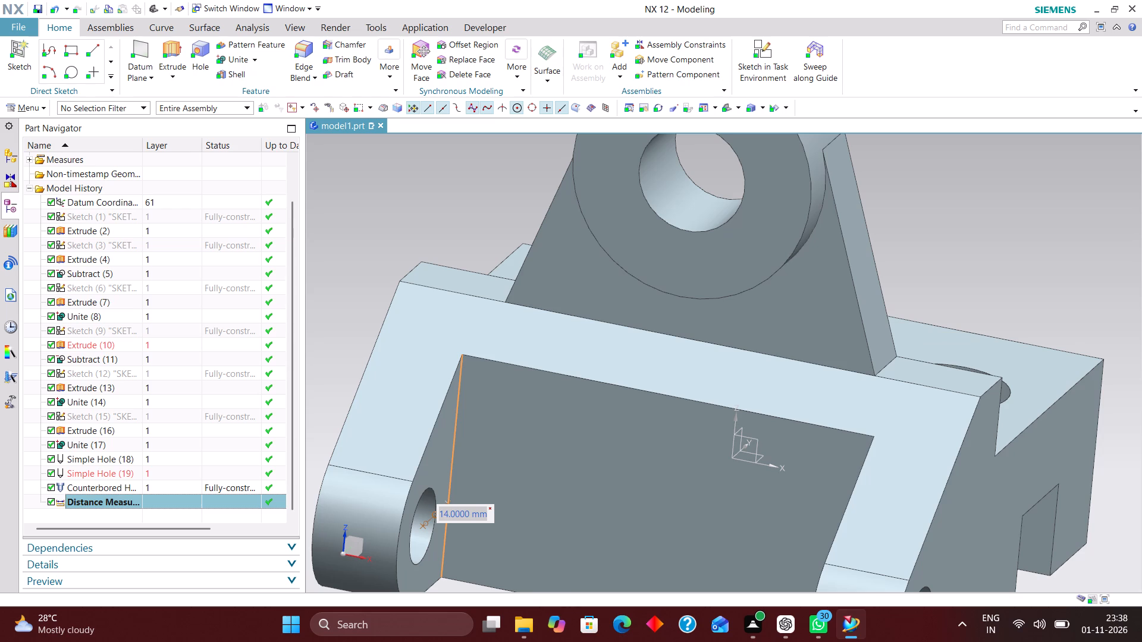
scroll(852, 297, "down", 3)
middle_click_drag(933, 325, 923, 330)
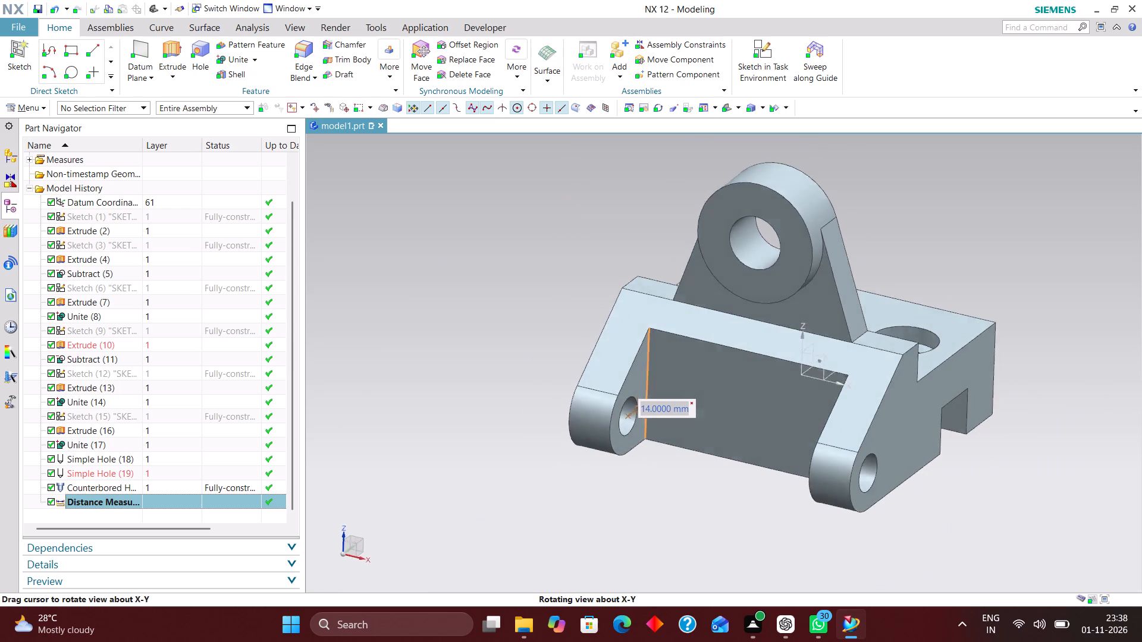
middle_click_drag(923, 330, 898, 333)
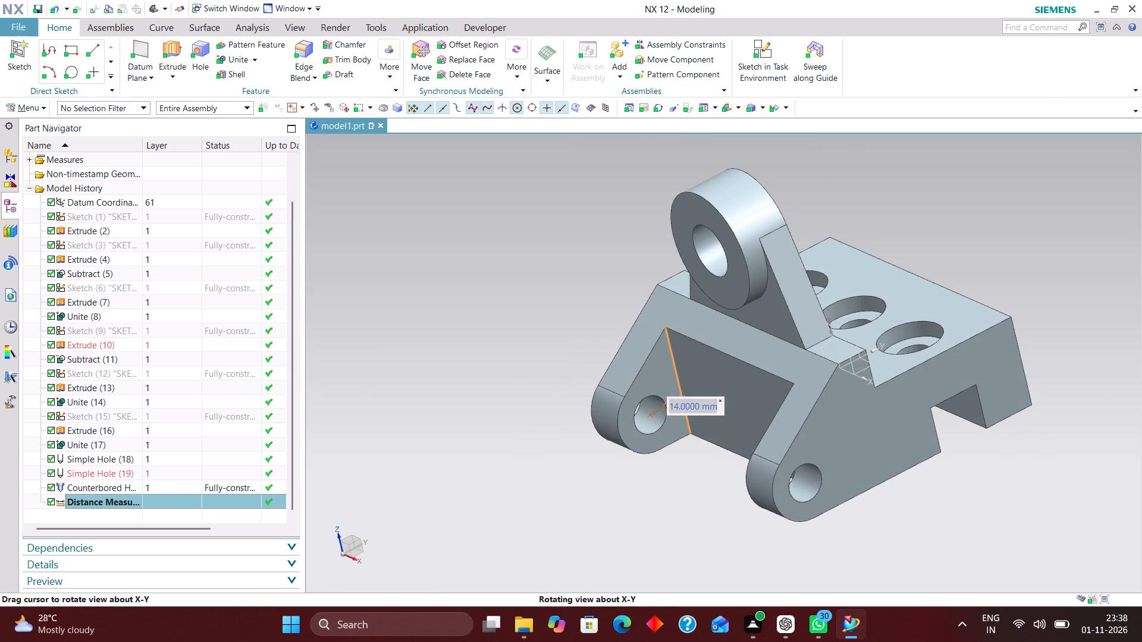
middle_click_drag(898, 333, 842, 379)
scroll(849, 363, "up", 1)
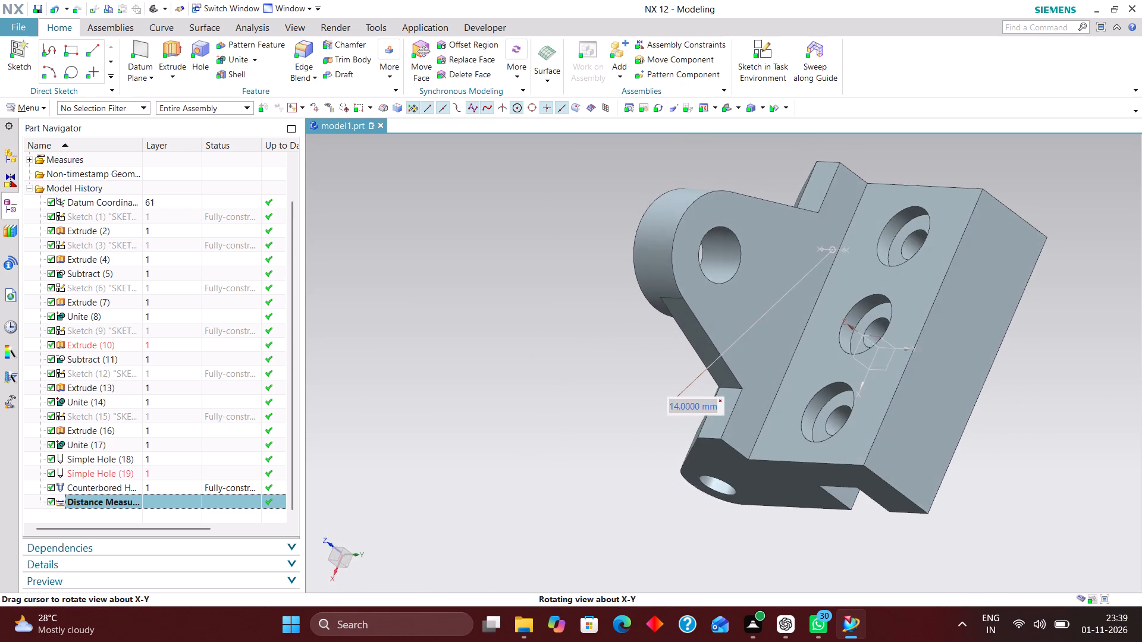
middle_click_drag(842, 379, 807, 336)
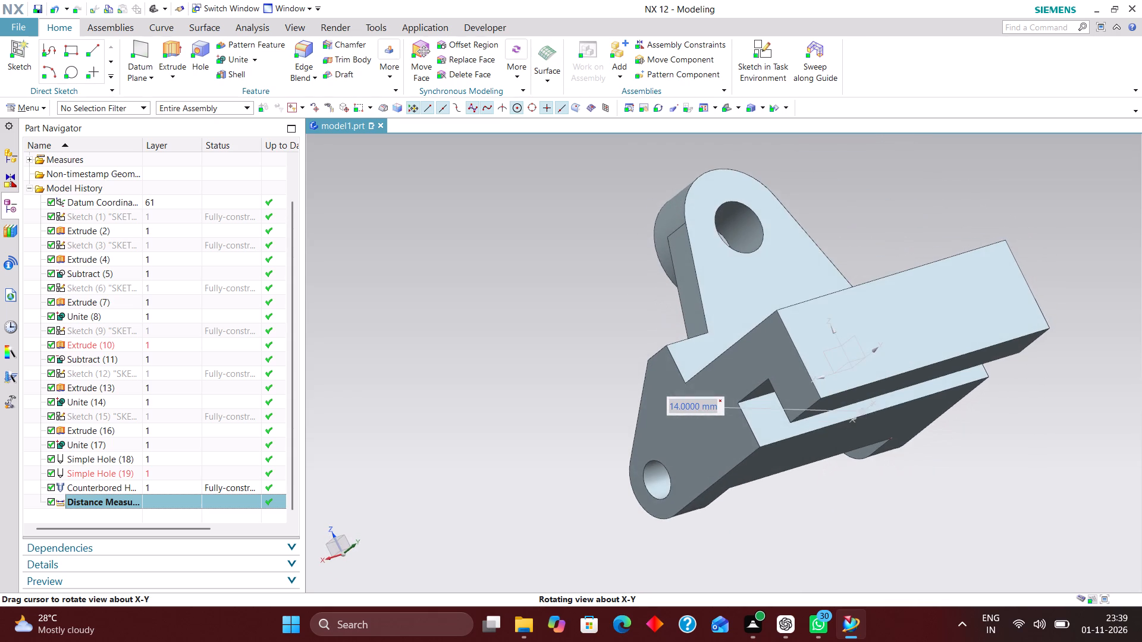
middle_click_drag(807, 336, 810, 336)
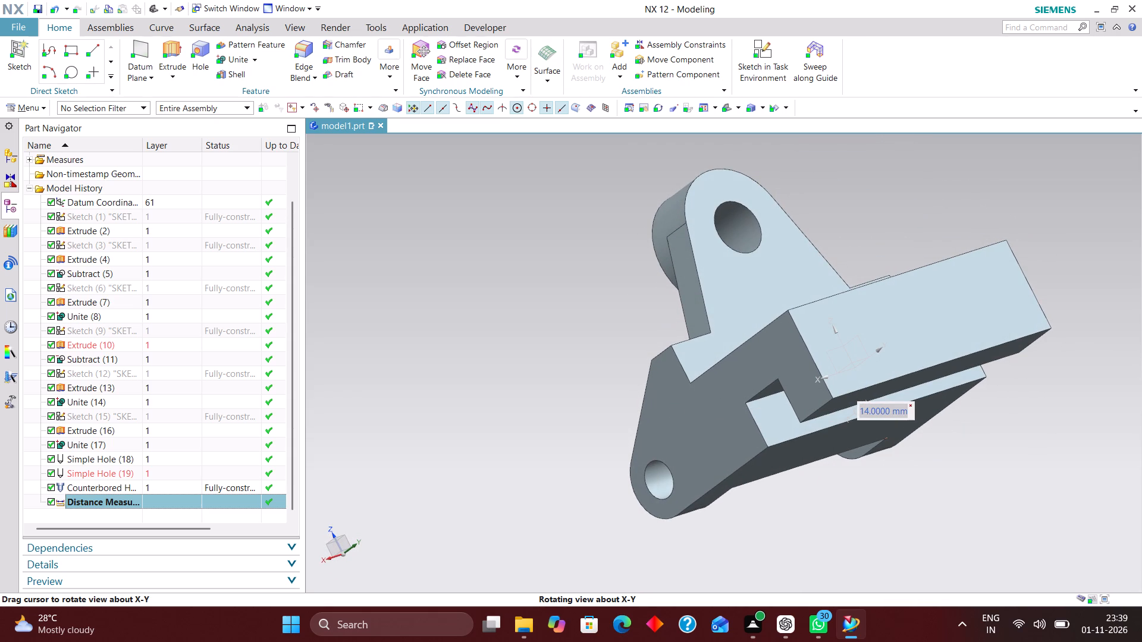
middle_click_drag(810, 336, 881, 325)
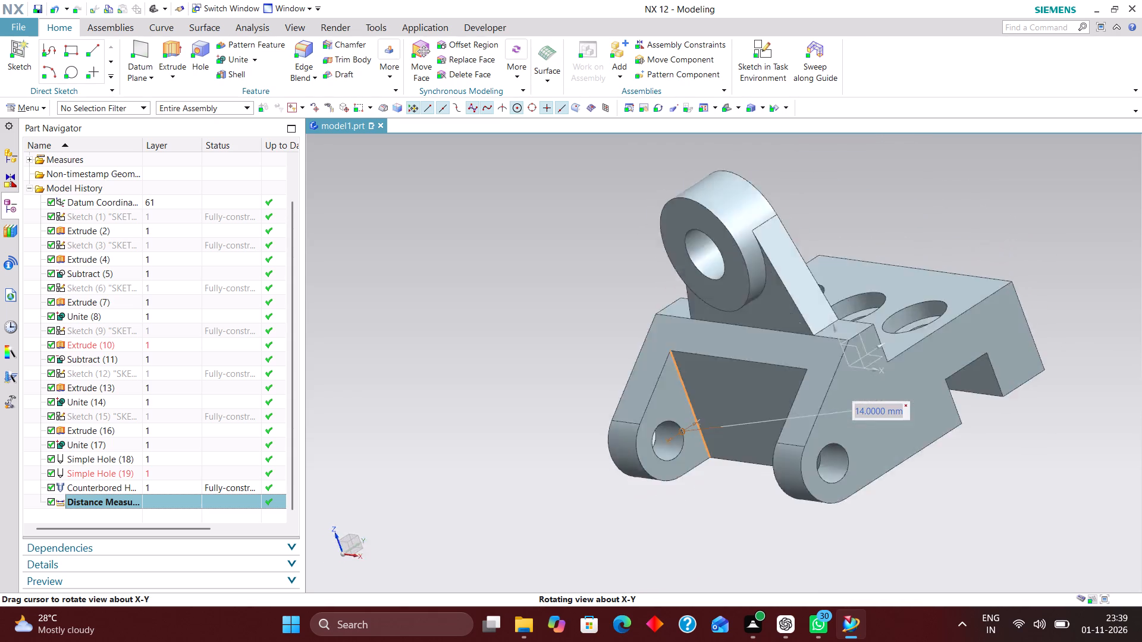
Measure the simple distance between a front lug's inner face and the bracket's side face, without keeping the measurement.
middle_click_drag(881, 325, 910, 308)
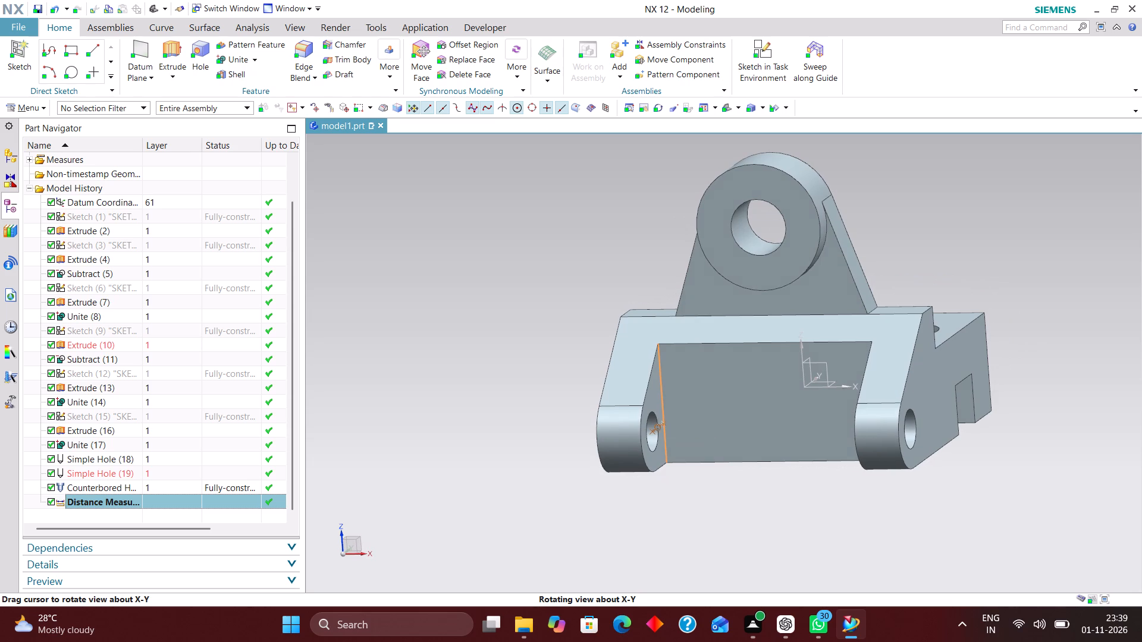
middle_click_drag(910, 308, 911, 306)
left_click(262, 30)
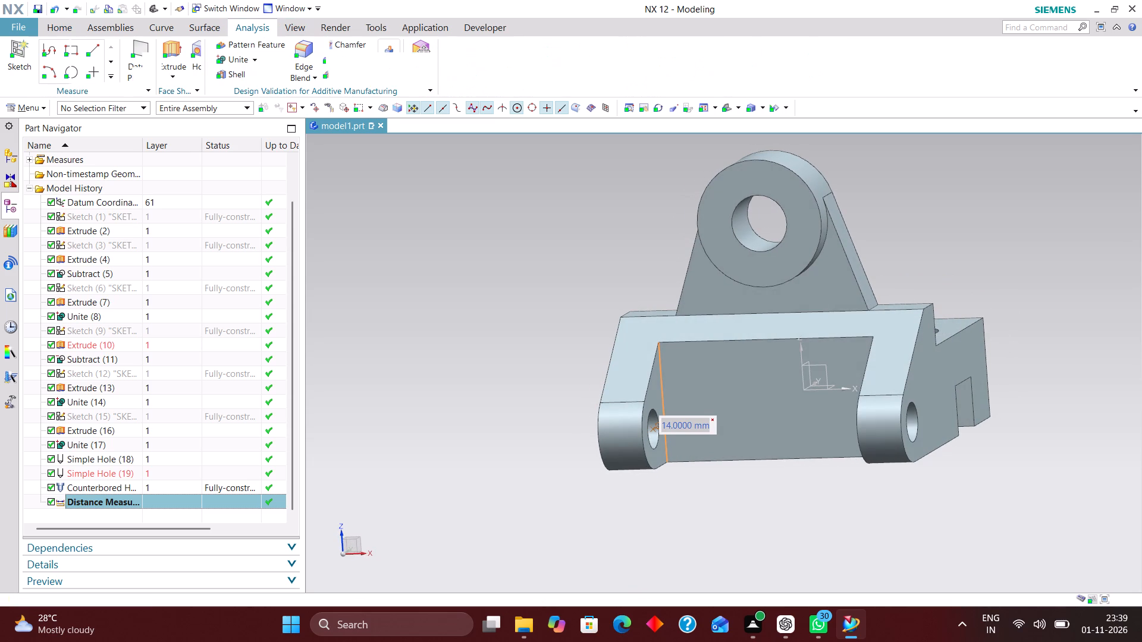
left_click(34, 56)
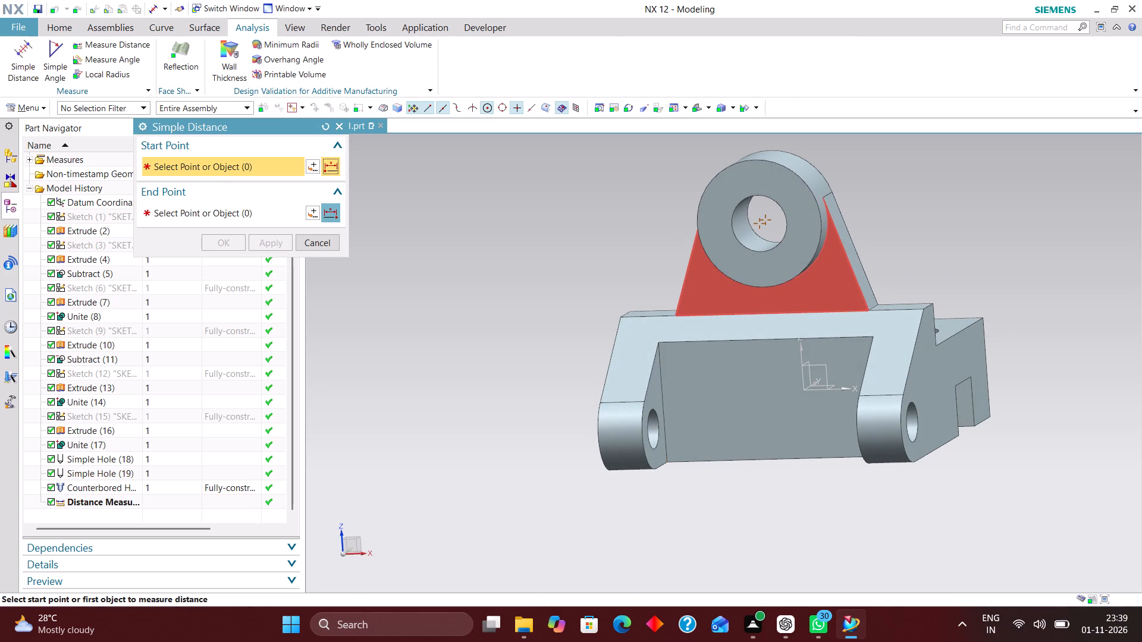
scroll(834, 369, "up", 1)
middle_click_drag(834, 369, 886, 361)
left_click(950, 370)
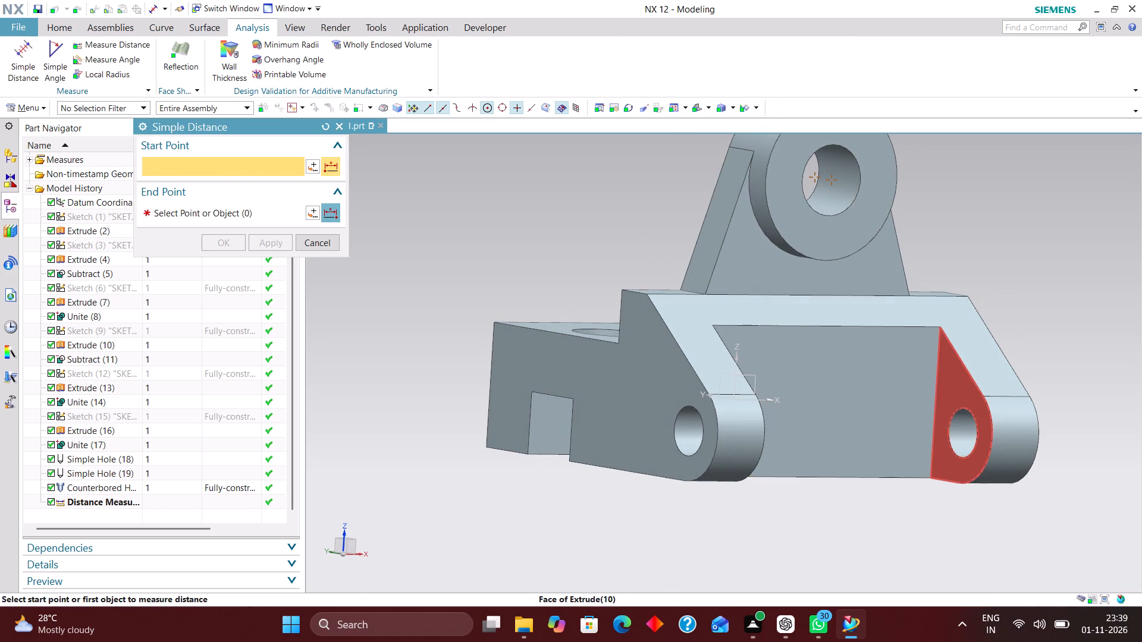
middle_click_drag(1027, 374, 911, 398)
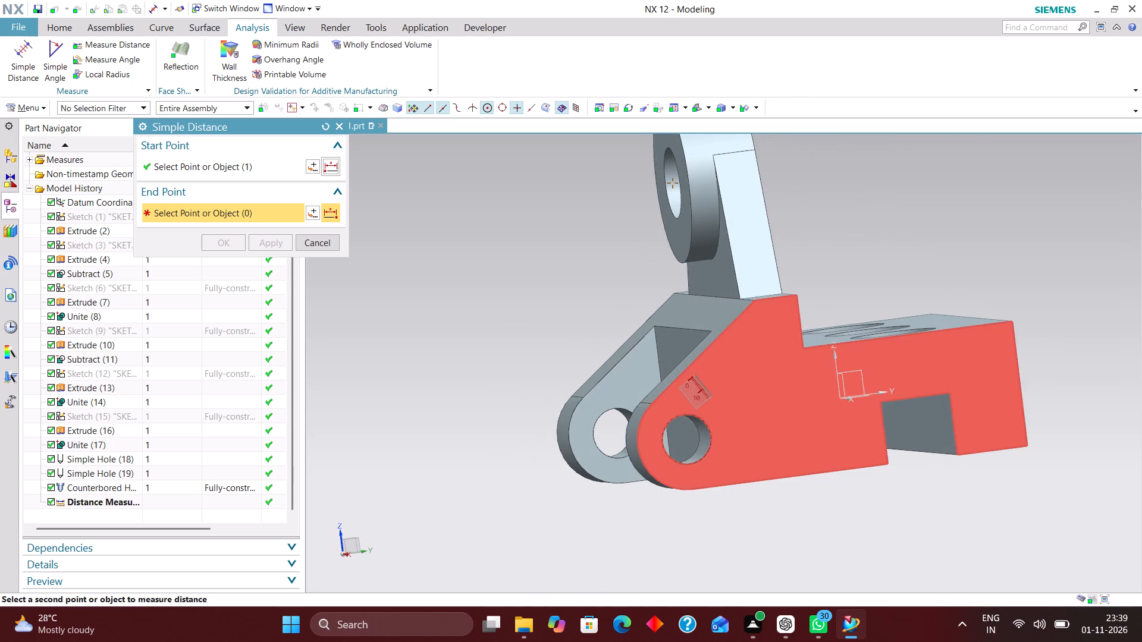
left_click(726, 384)
left_click(327, 243)
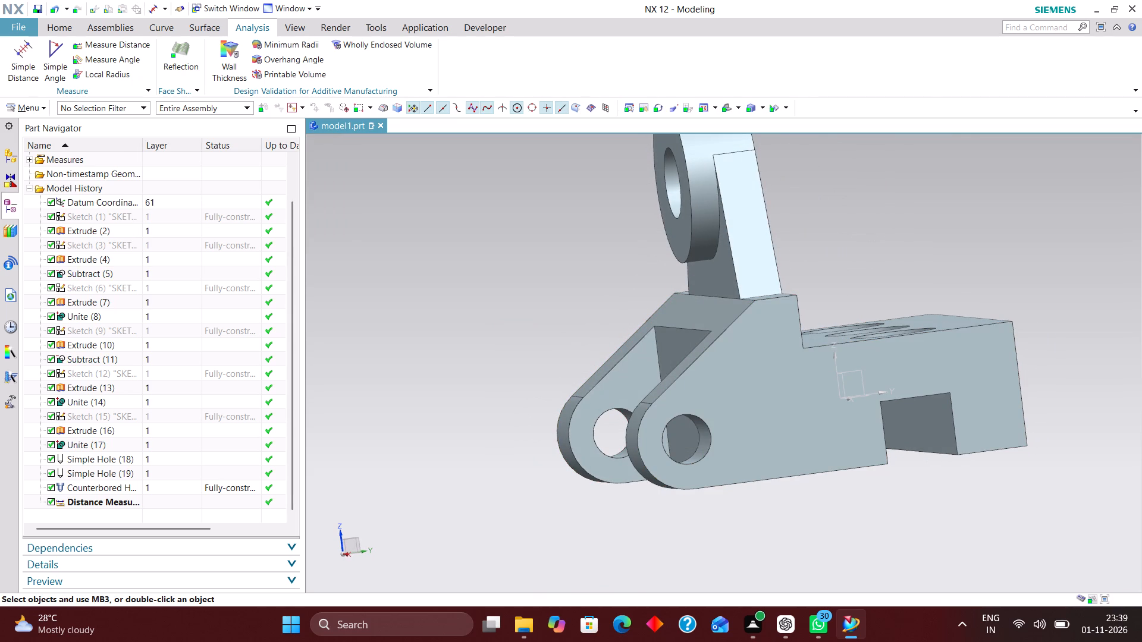
Look over the whole bracket at different zoom levels and restore the isometric view.
scroll(1137, 206, "down", 4)
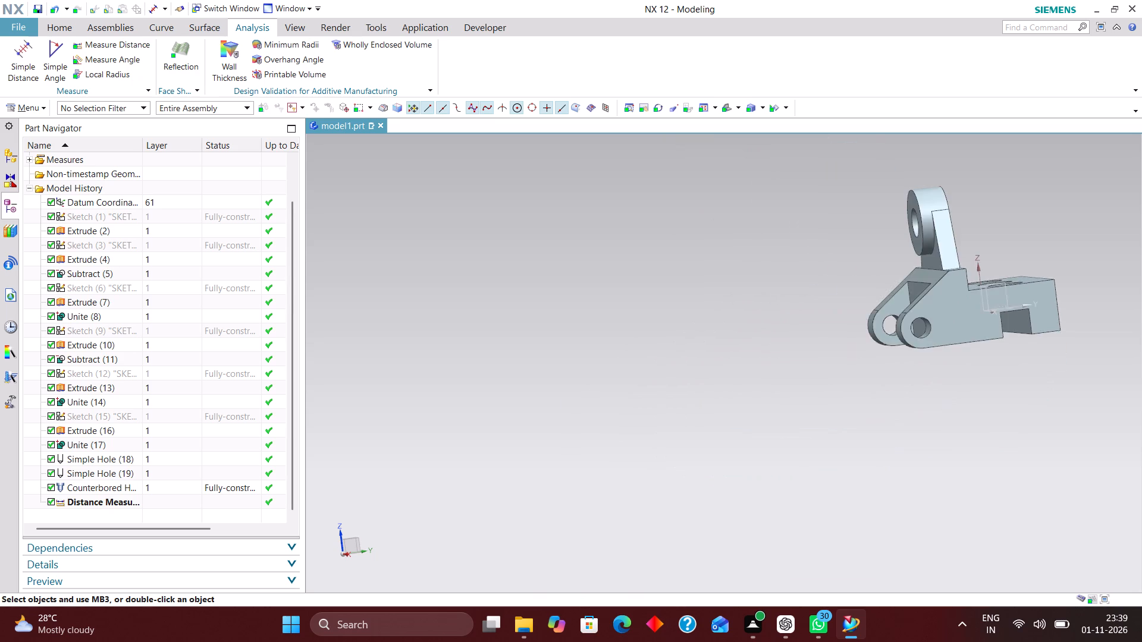
scroll(942, 285, "up", 4)
left_click(726, 105)
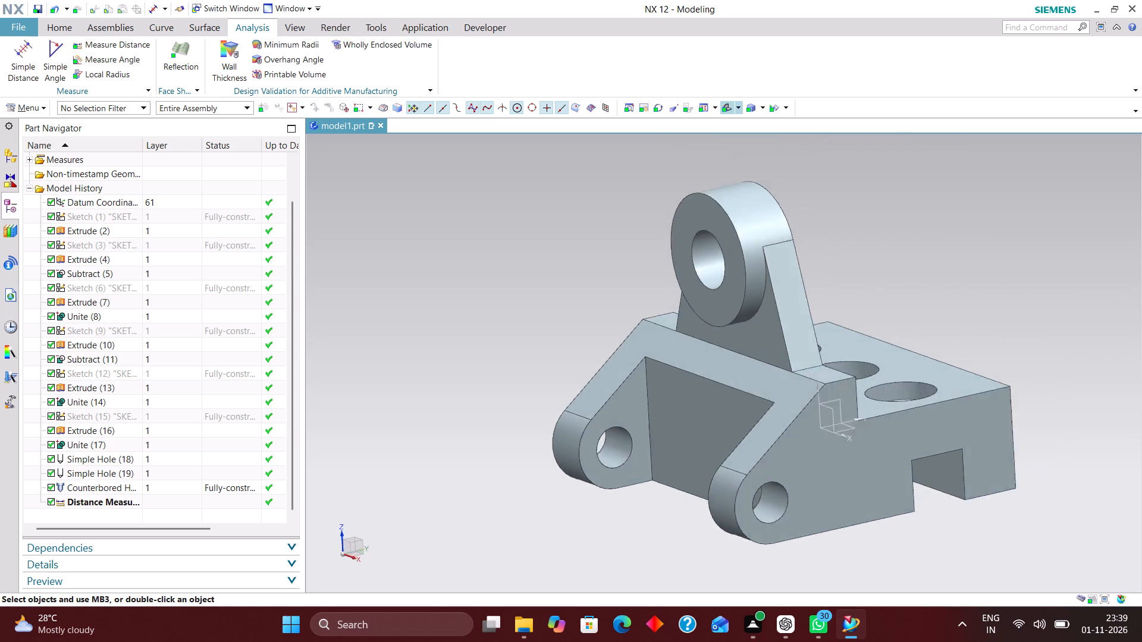
left_click(56, 26)
scroll(605, 237, "down", 2)
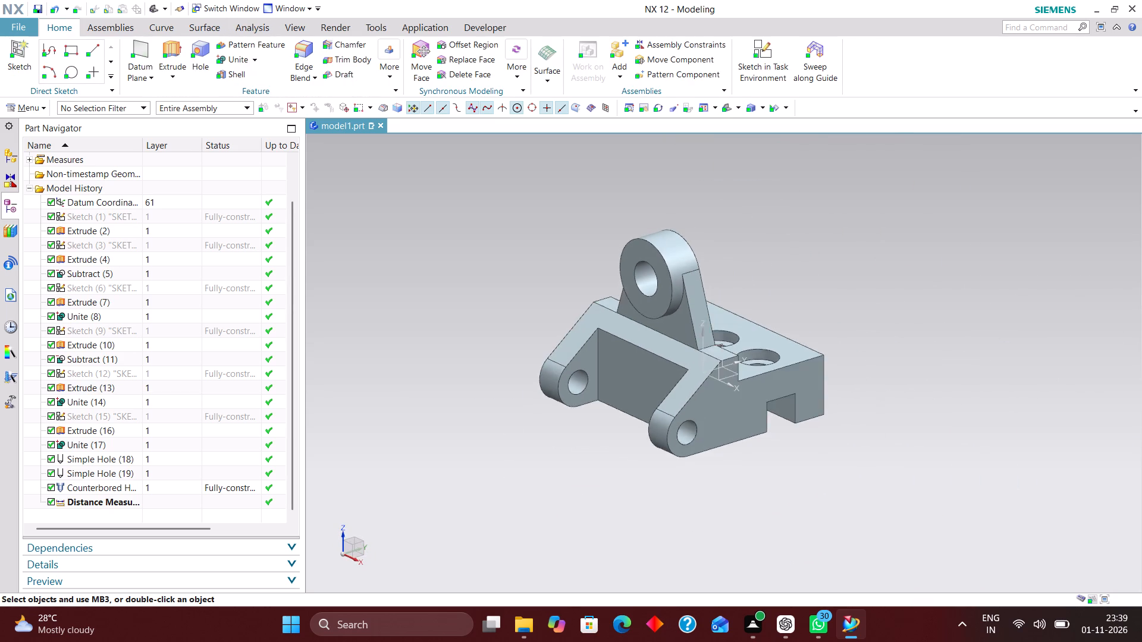
scroll(598, 317, "up", 5)
scroll(680, 272, "down", 2)
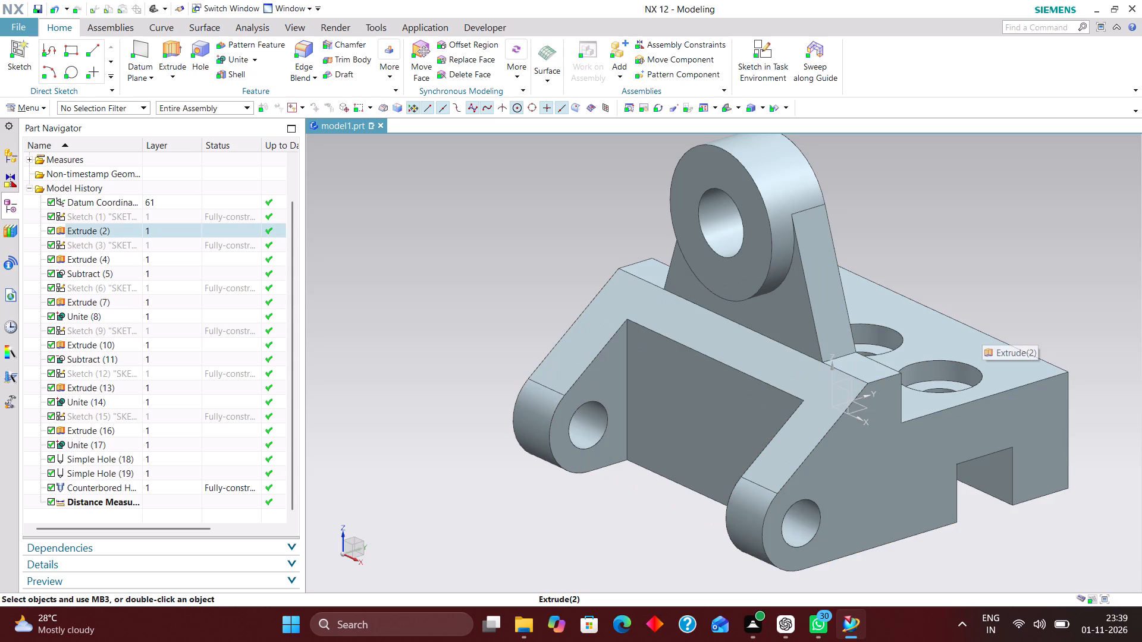
key("End")
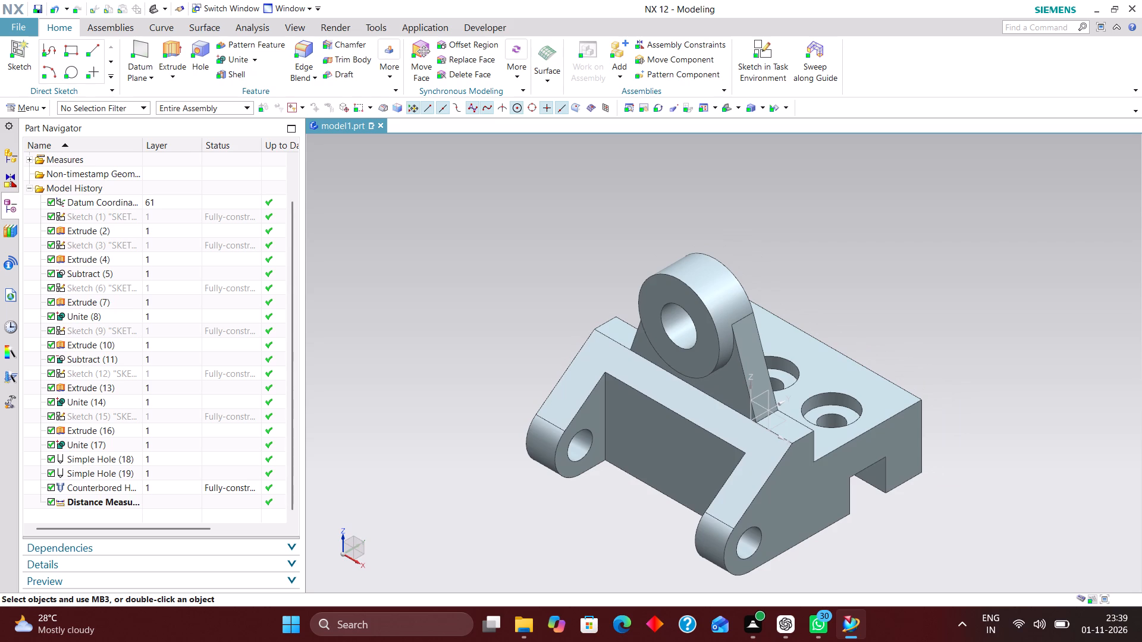
Move the datum coordinate system to layer 220 through its object display settings.
scroll(164, 336, "down", 4)
scroll(169, 386, "up", 1)
left_click(178, 246)
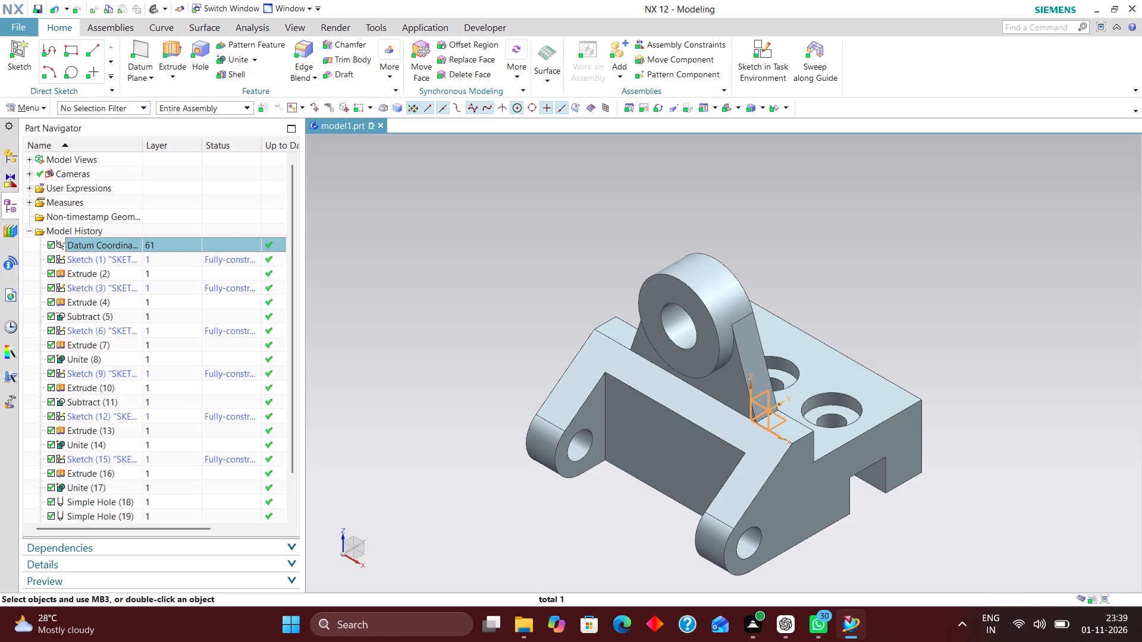
key("ctrl+j")
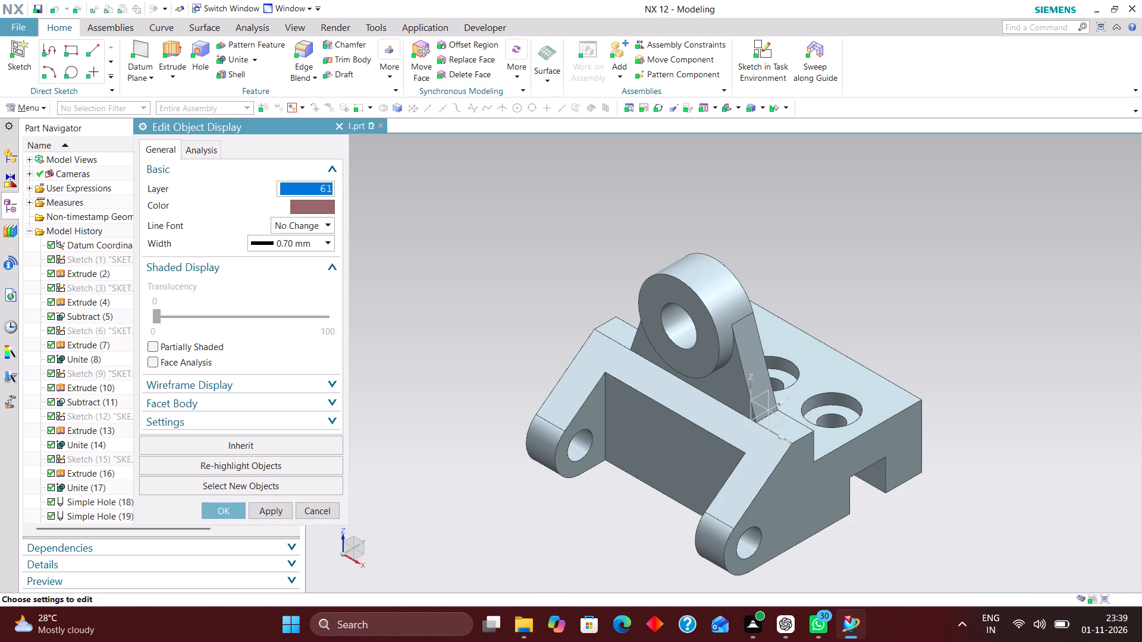
type("220")
key("Return")
Move Sketch (1) to layer 11 and the solid body of Extrude (2) to layer 2.
left_click(173, 261)
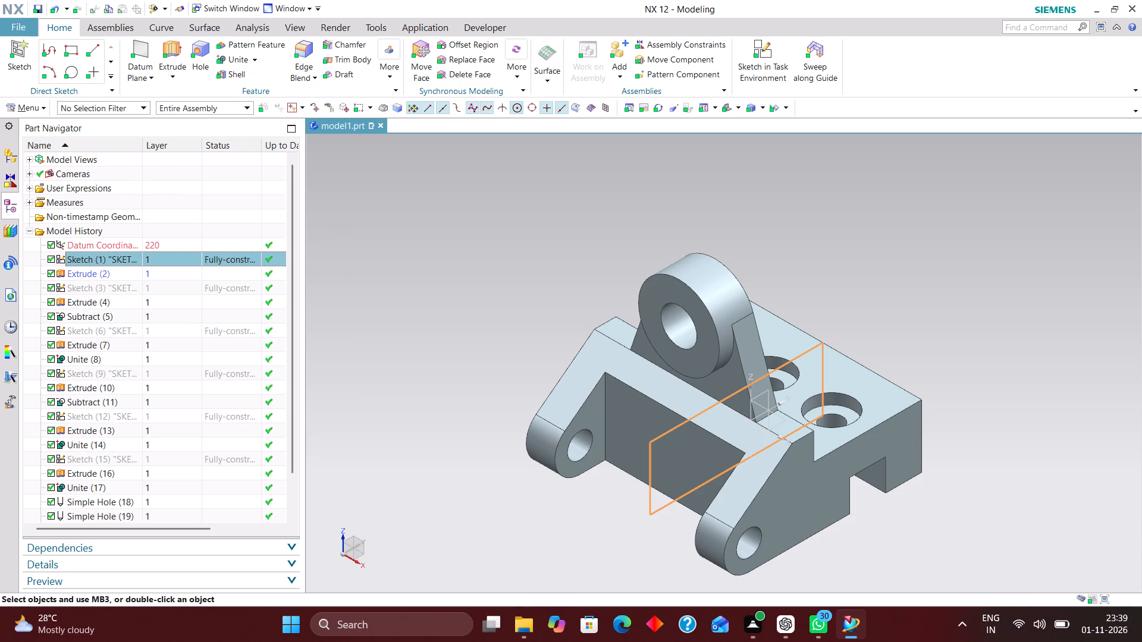
key("ctrl+j")
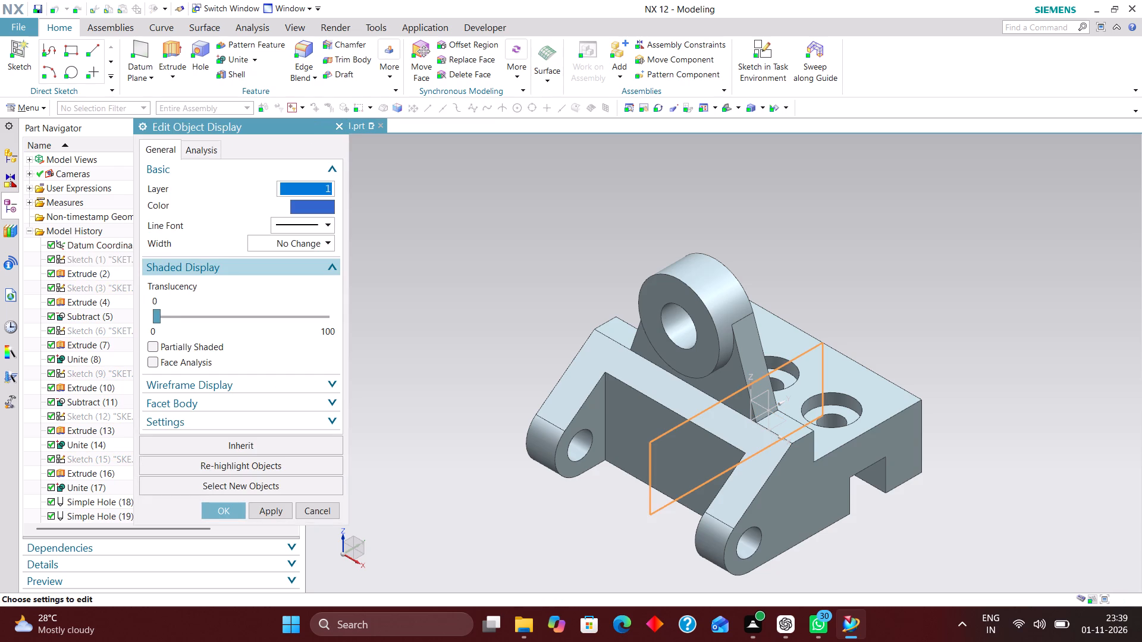
type("11")
key("Return")
left_click(168, 276)
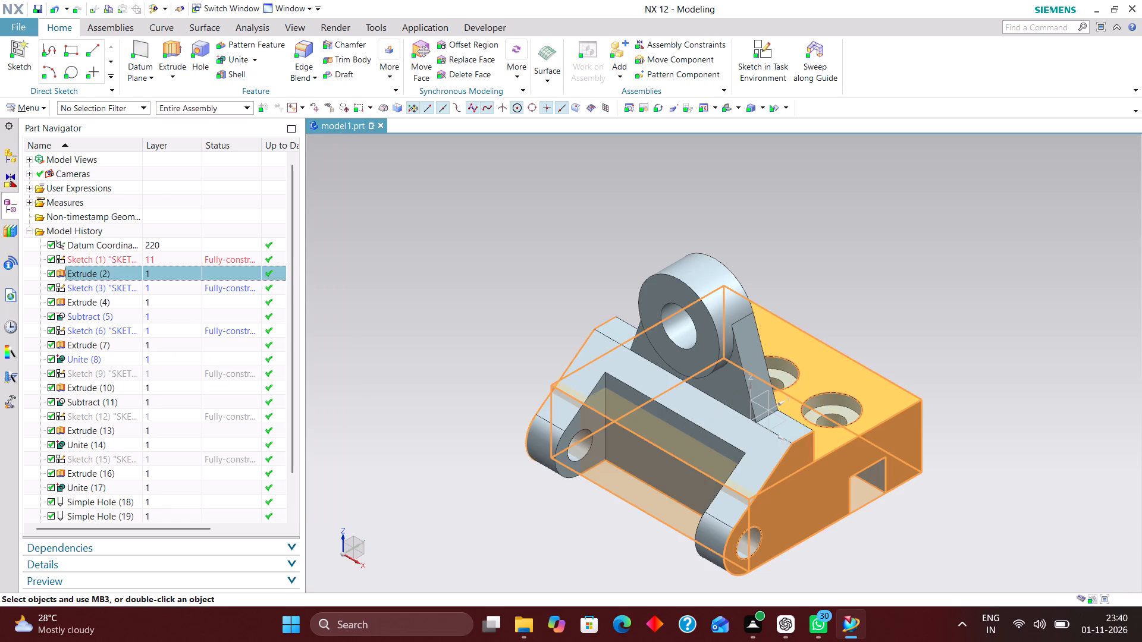
key("ctrl+j")
key("2")
key("Return")
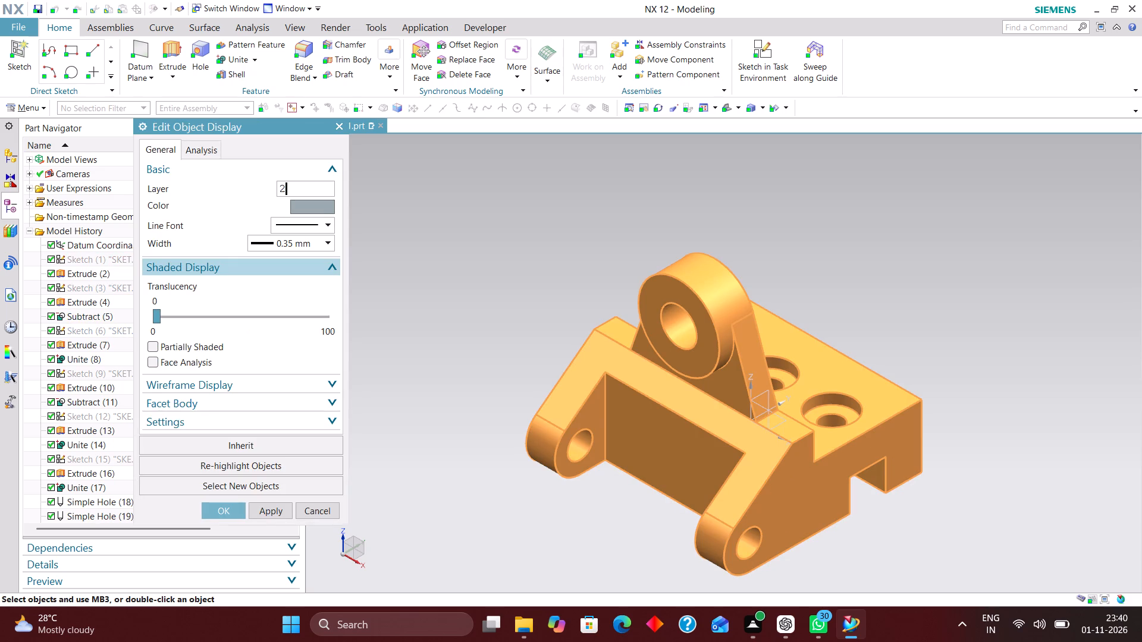
Move Sketch (3) to layer 12 and Sketch (6) to layer 13.
left_click(169, 285)
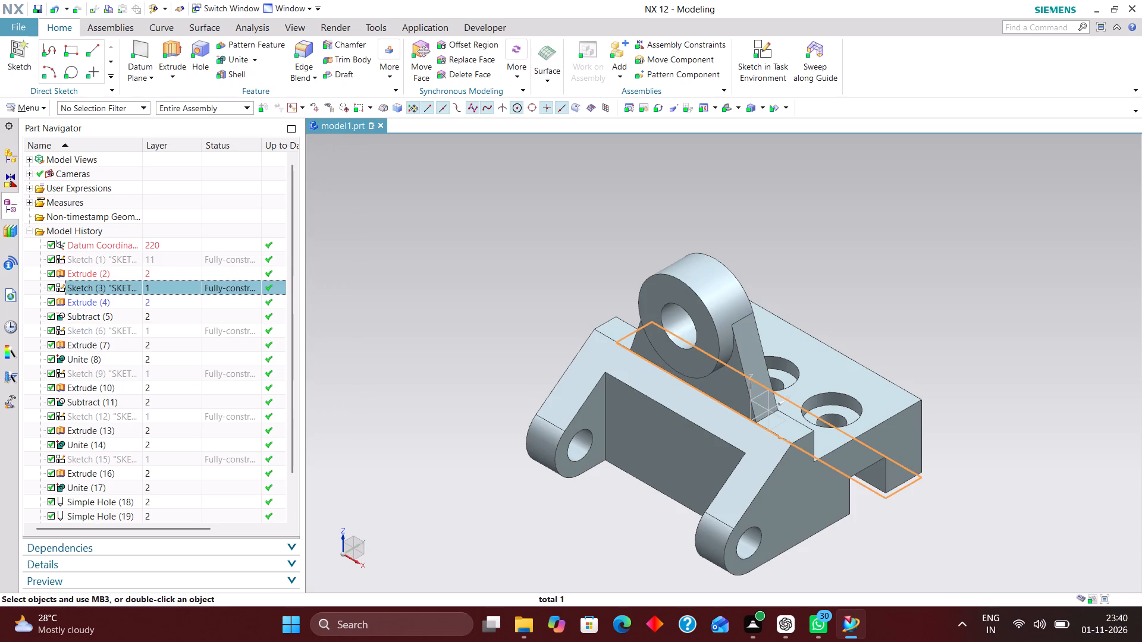
key("ctrl+j")
key("1")
key("2")
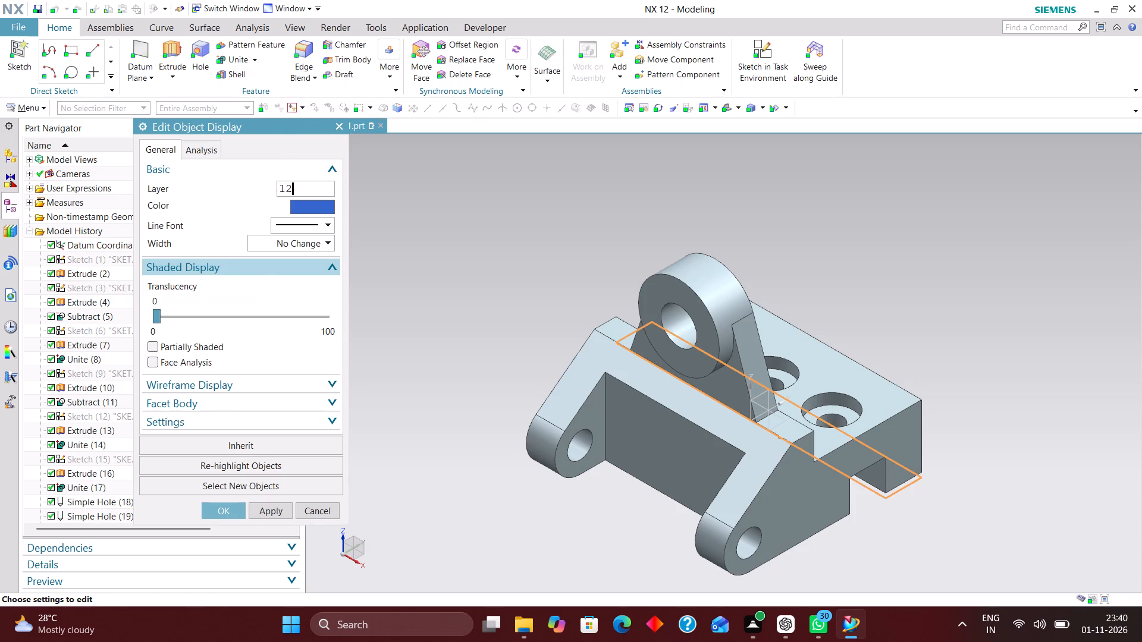
key("Return")
left_click(175, 330)
key("ctrl+j")
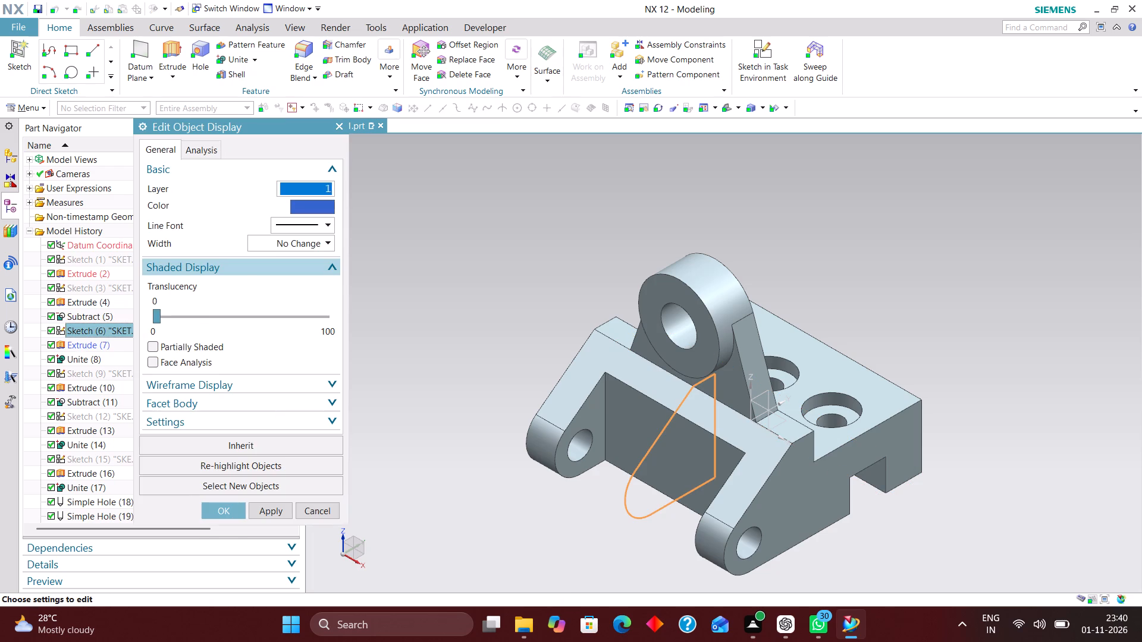
type("13")
key("Return")
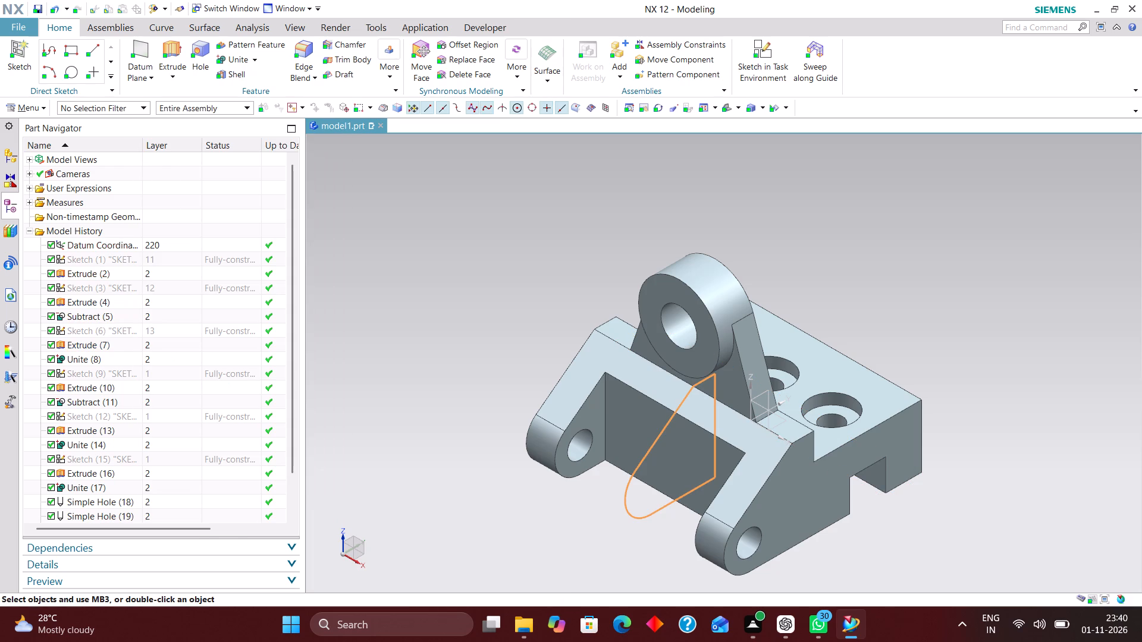
Move Sketch (9) to layer 14 and Sketch (12) to layer 15.
left_click(171, 370)
key("ctrl+j")
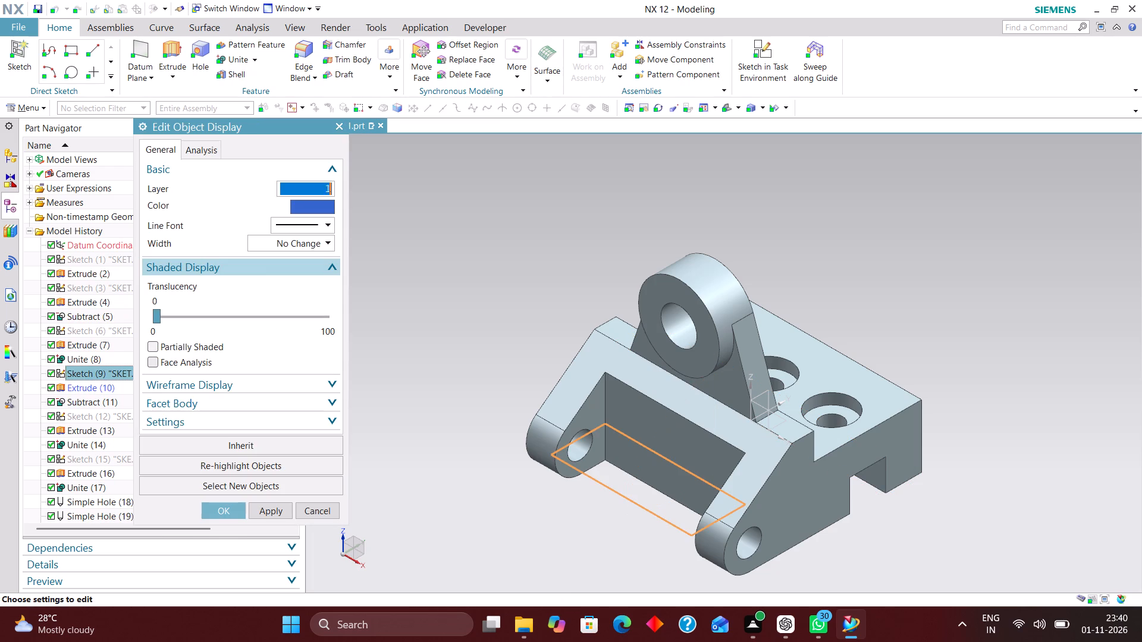
type("14")
key("Return")
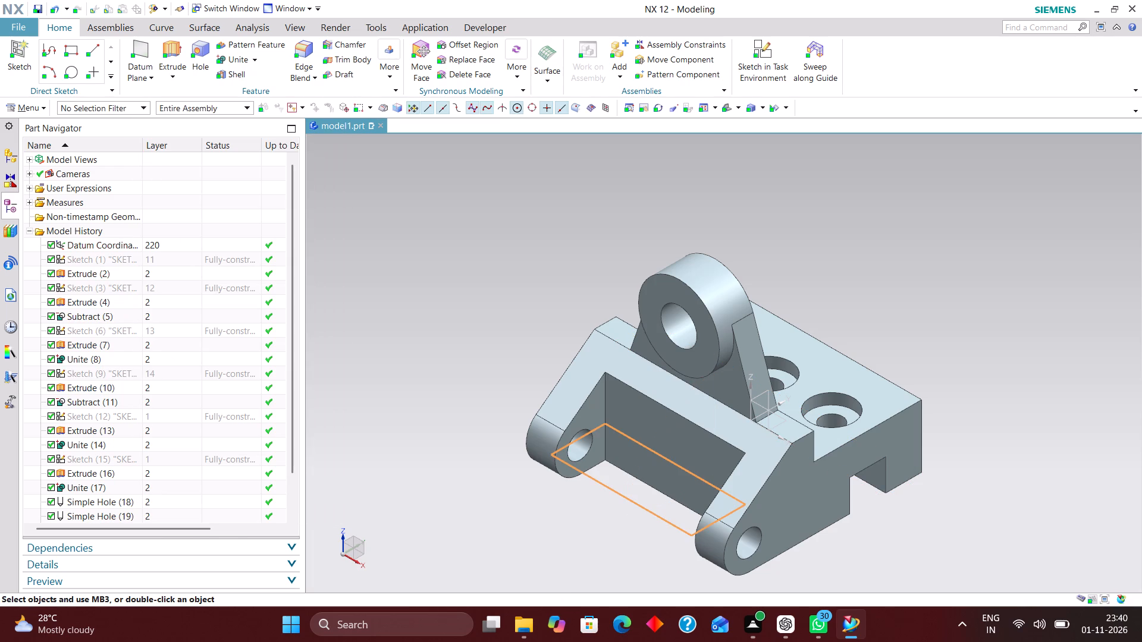
left_click(165, 418)
key("ctrl+j")
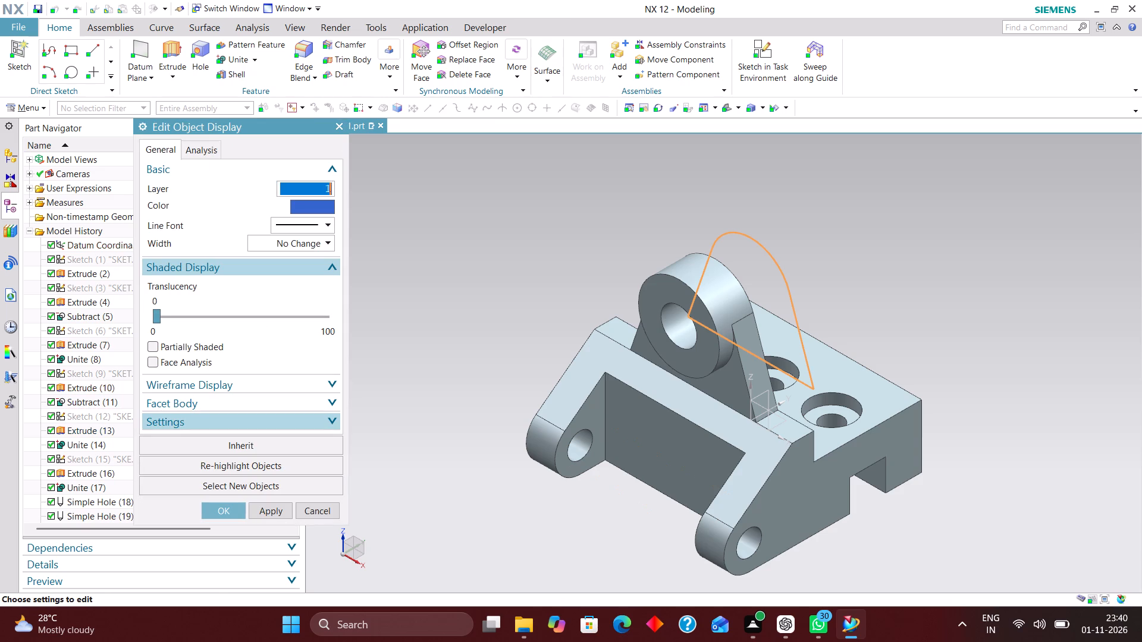
key("1")
key("5")
key("Return")
Move Sketch (15) to layer 16.
scroll(158, 421, "down", 1)
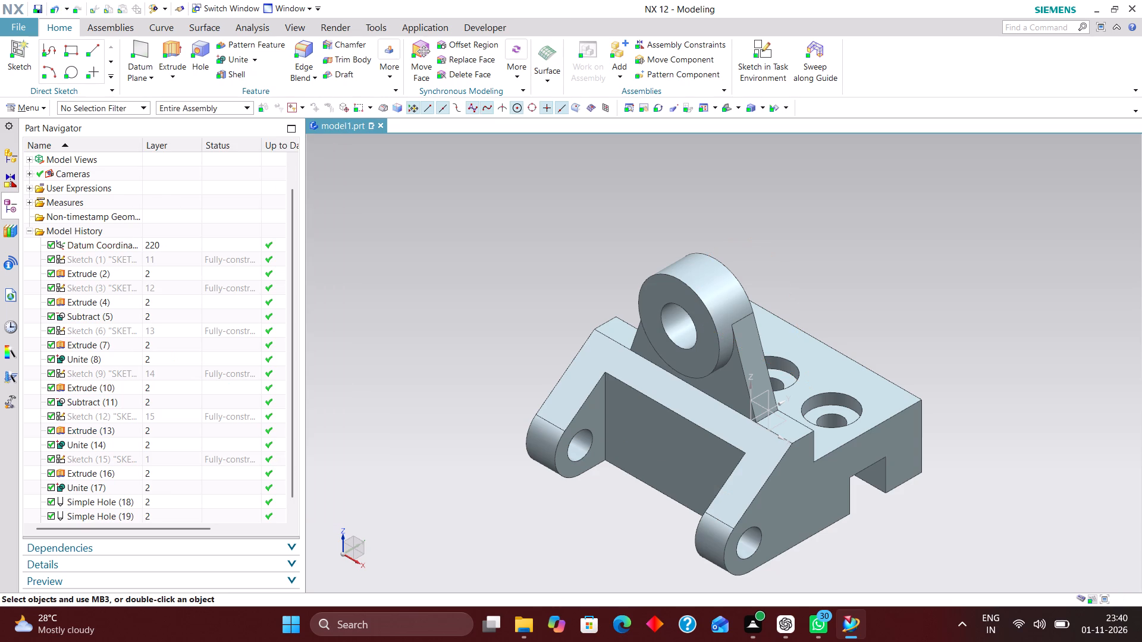
left_click(165, 414)
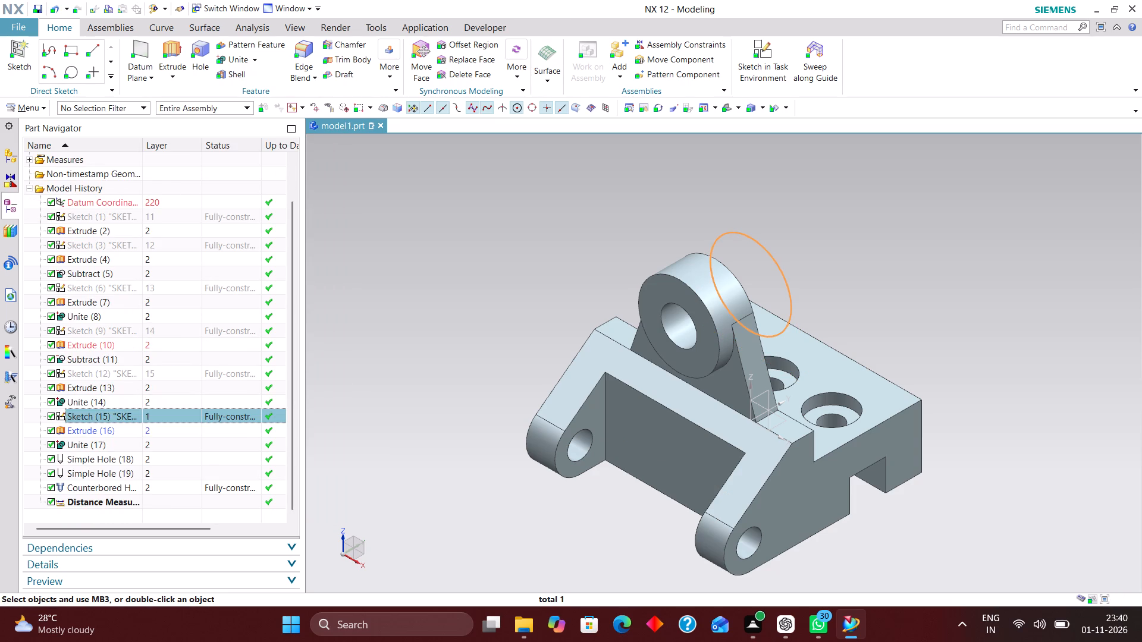
key("ctrl+j")
key("1")
key("6")
key("Return")
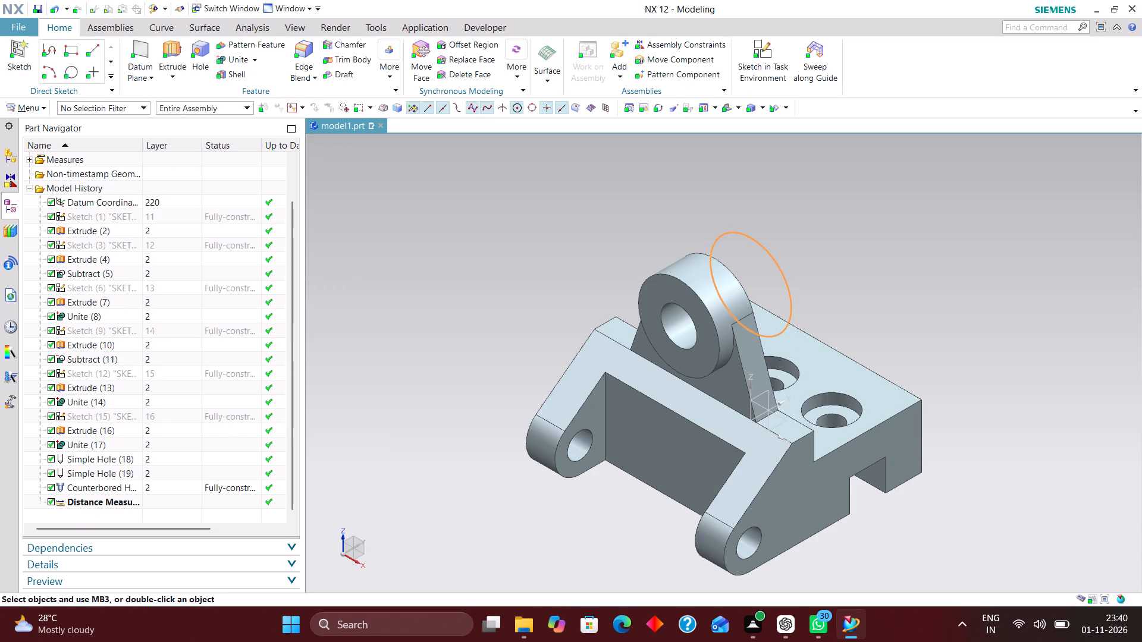
Group Simple Hole (18), Simple Hole (19) and the counterbored hole into a feature group named HOLES.
scroll(174, 402, "down", 4)
left_click(164, 458, "ctrl")
left_click(164, 471, "ctrl")
left_click(164, 482, "ctrl")
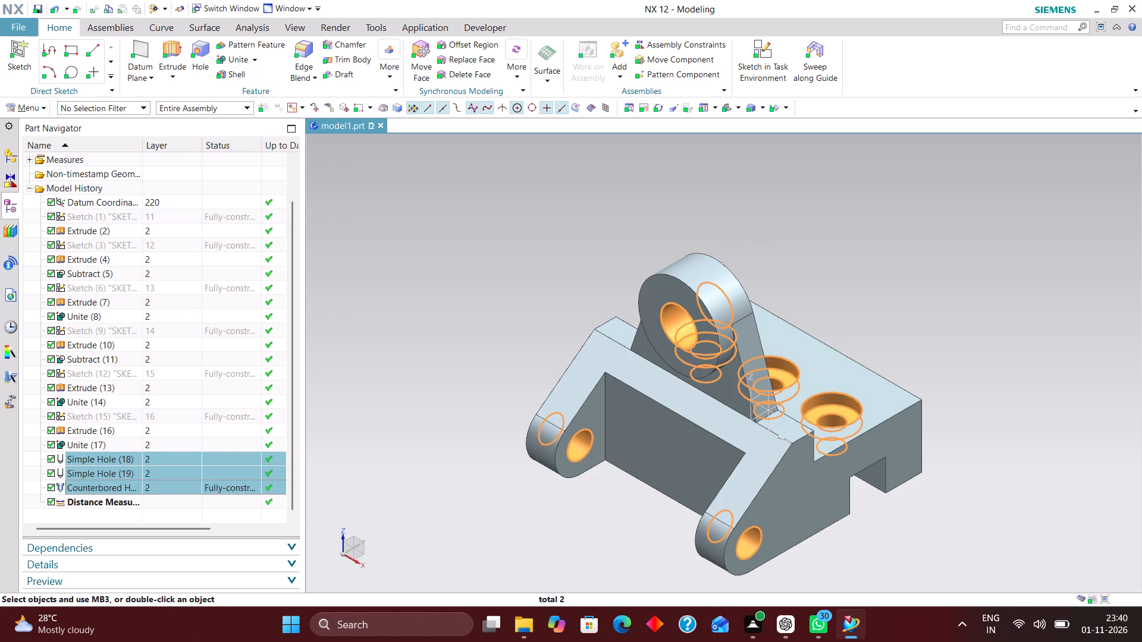
right_click(165, 481)
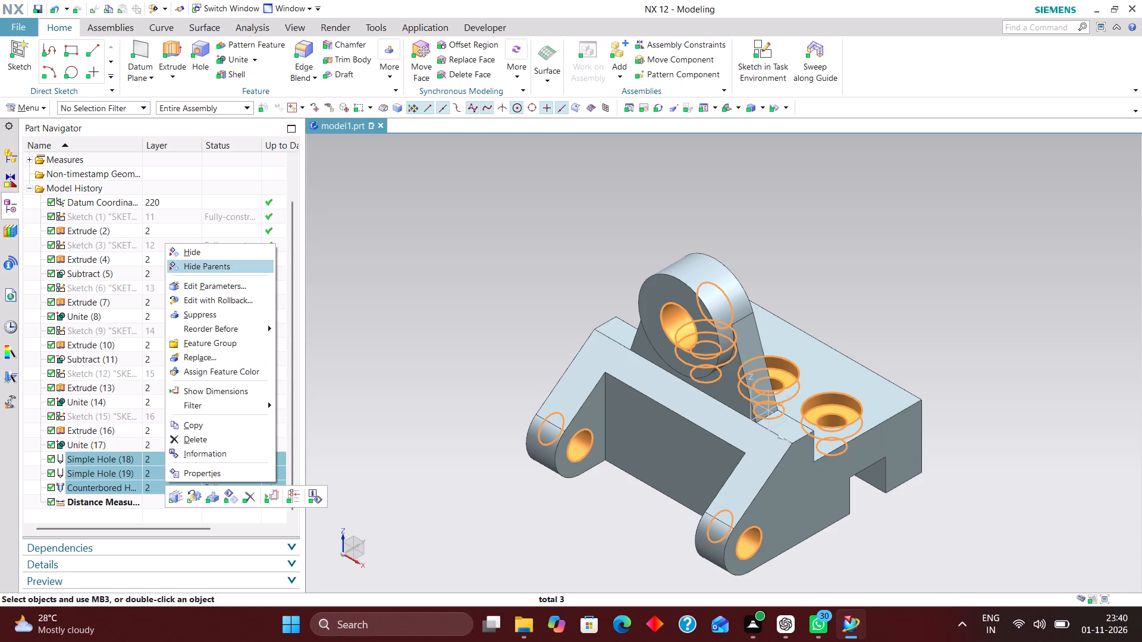
left_click(231, 345)
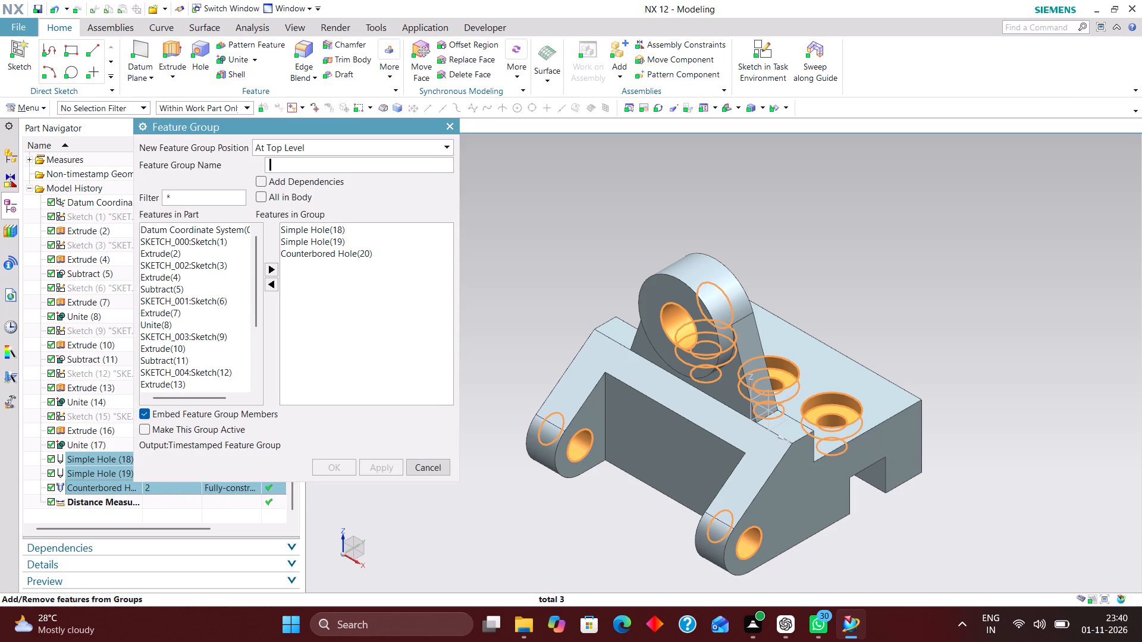
type("HO")
type("LES")
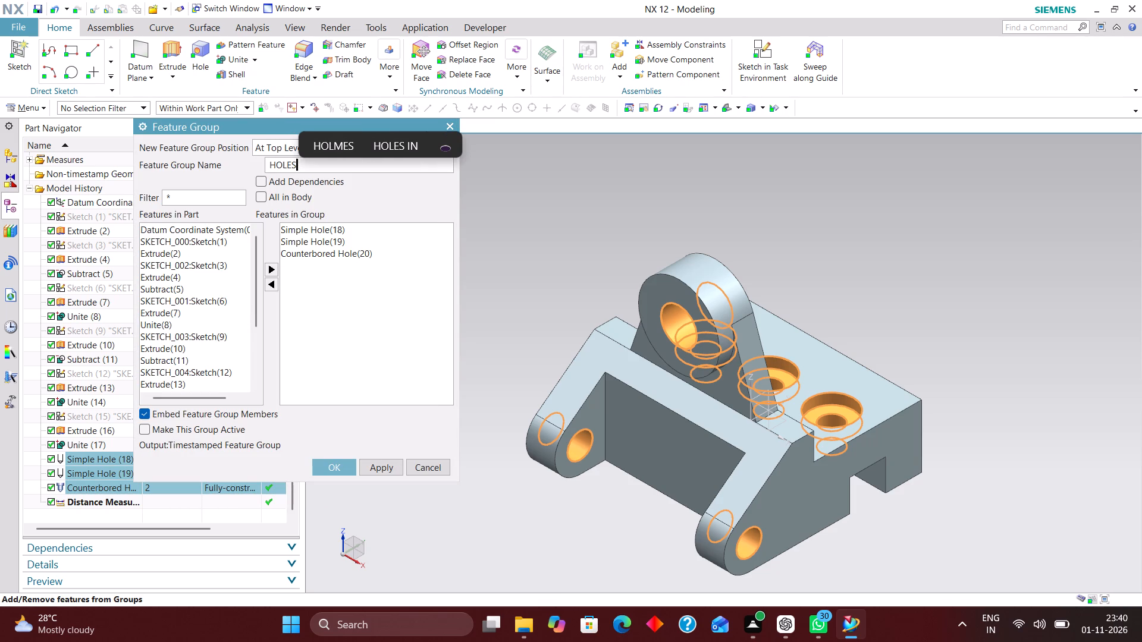
left_click(332, 465)
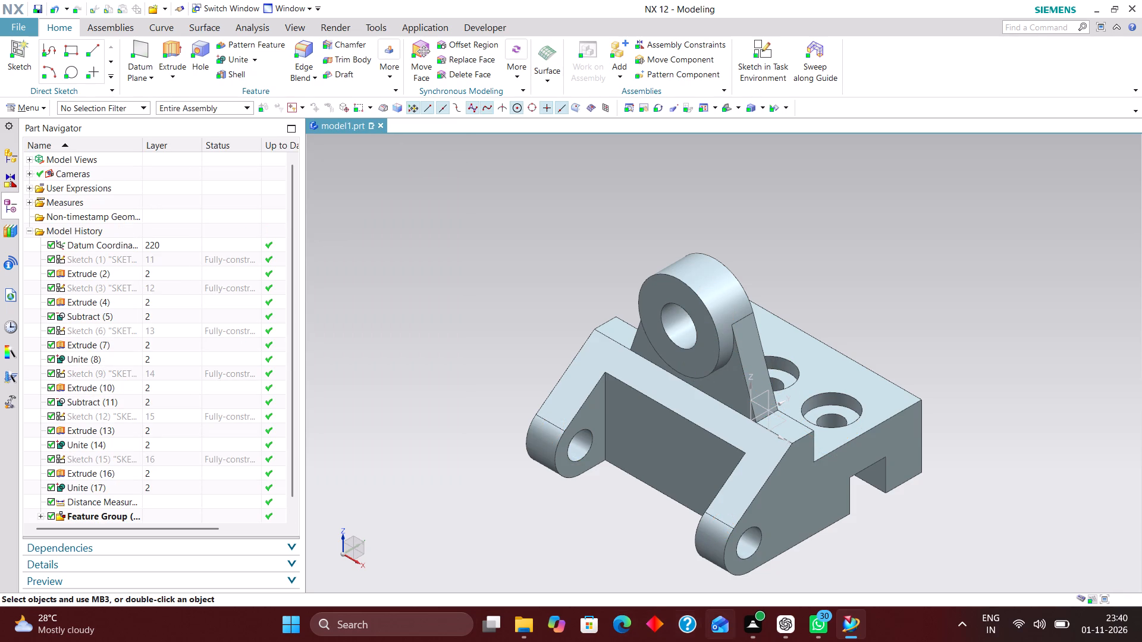
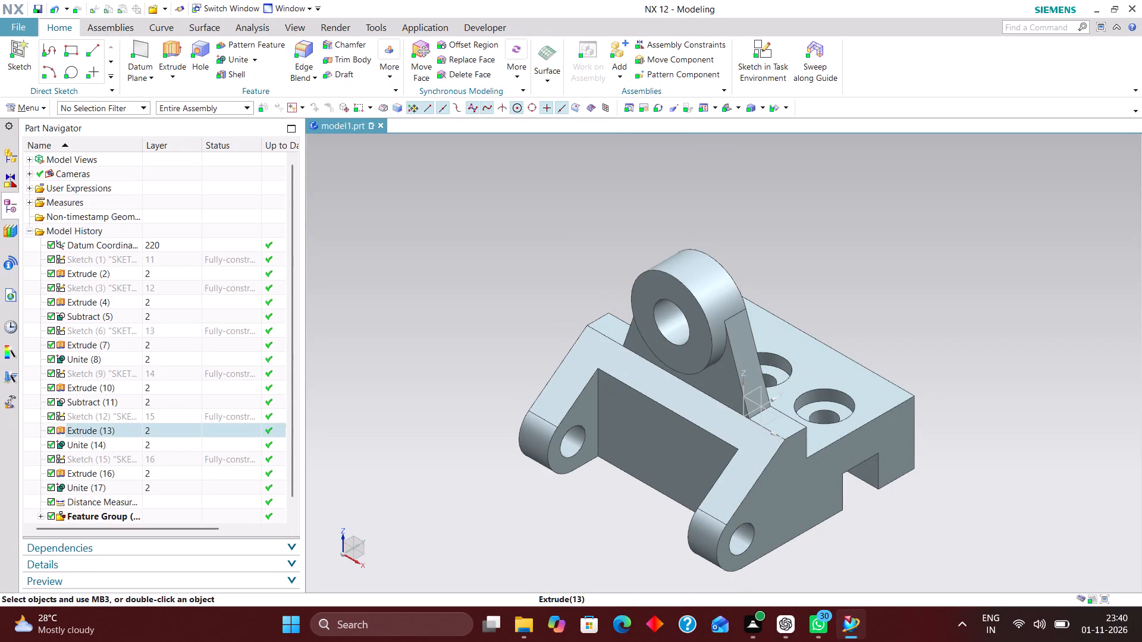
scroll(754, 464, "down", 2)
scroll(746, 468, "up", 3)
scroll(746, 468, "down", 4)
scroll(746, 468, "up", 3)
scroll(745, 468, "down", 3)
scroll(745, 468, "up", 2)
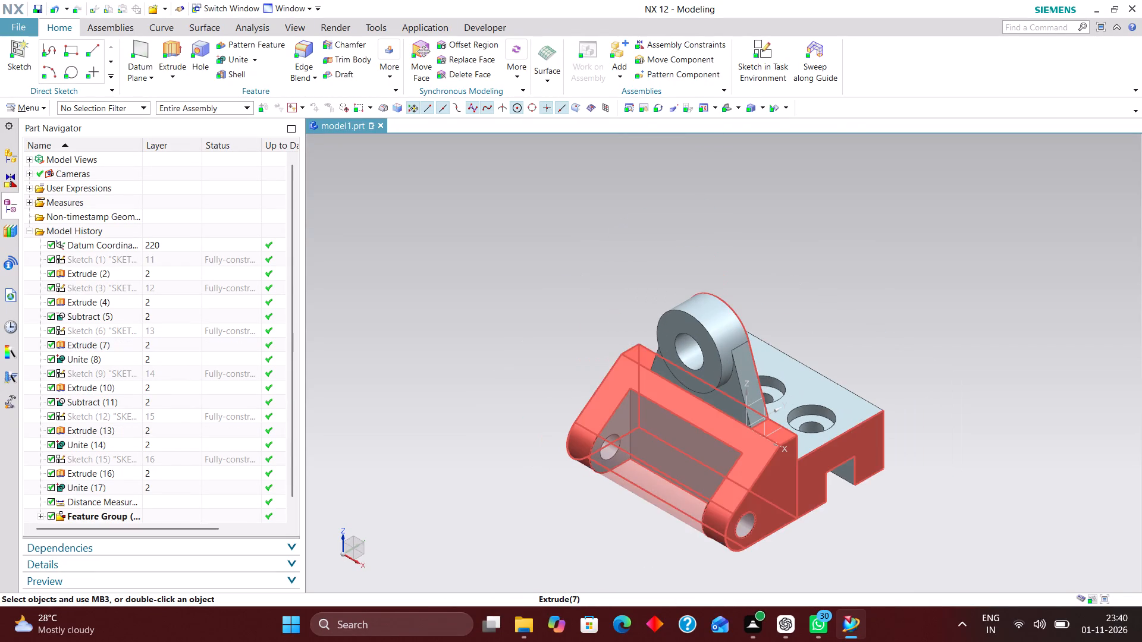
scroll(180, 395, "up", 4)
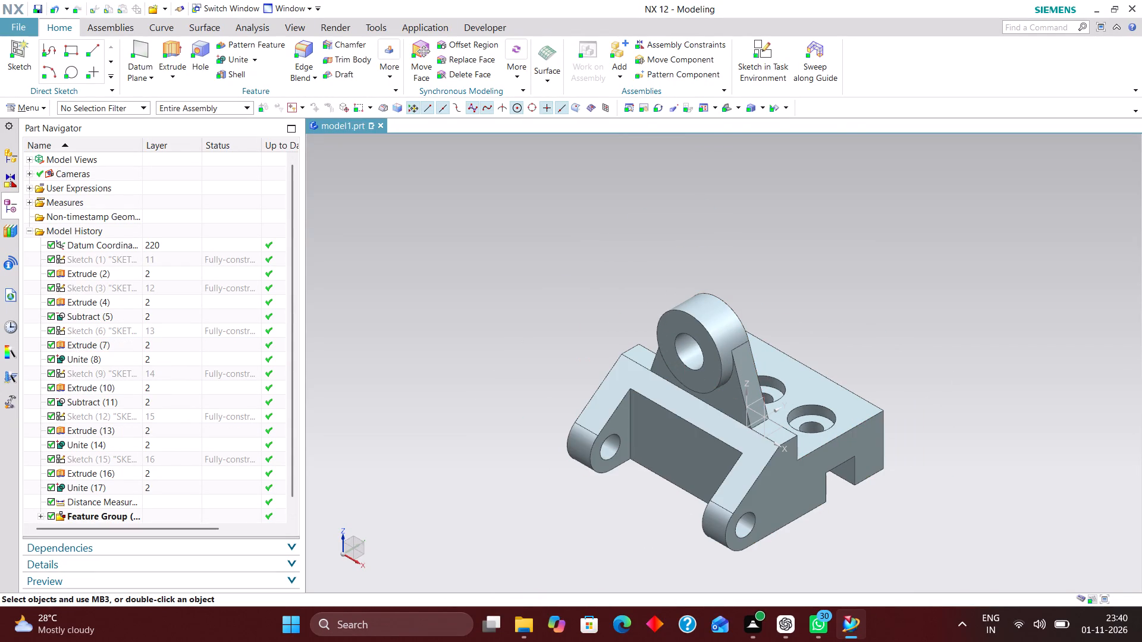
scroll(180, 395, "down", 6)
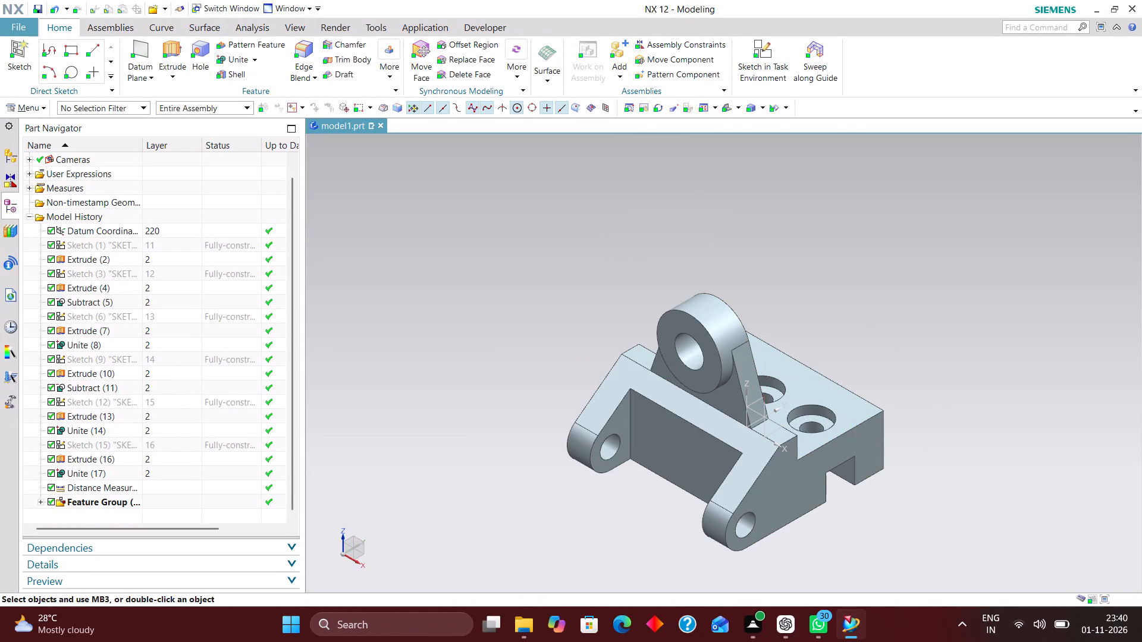
Assign the library material Iron_60 to the bracket's solid body.
left_click(43, 105)
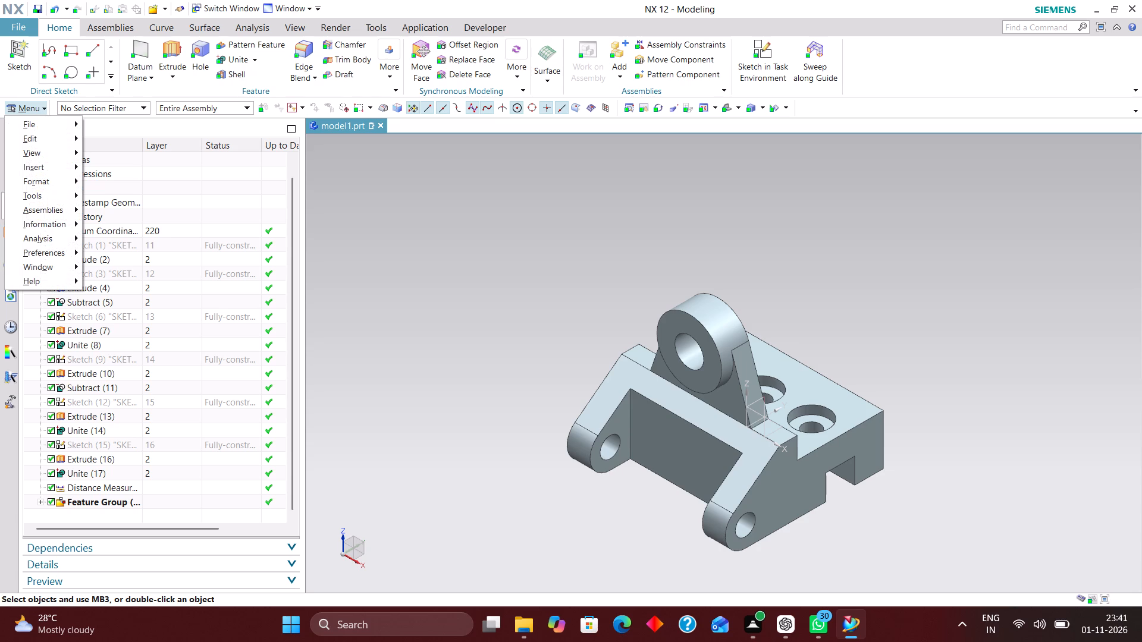
left_click(46, 125)
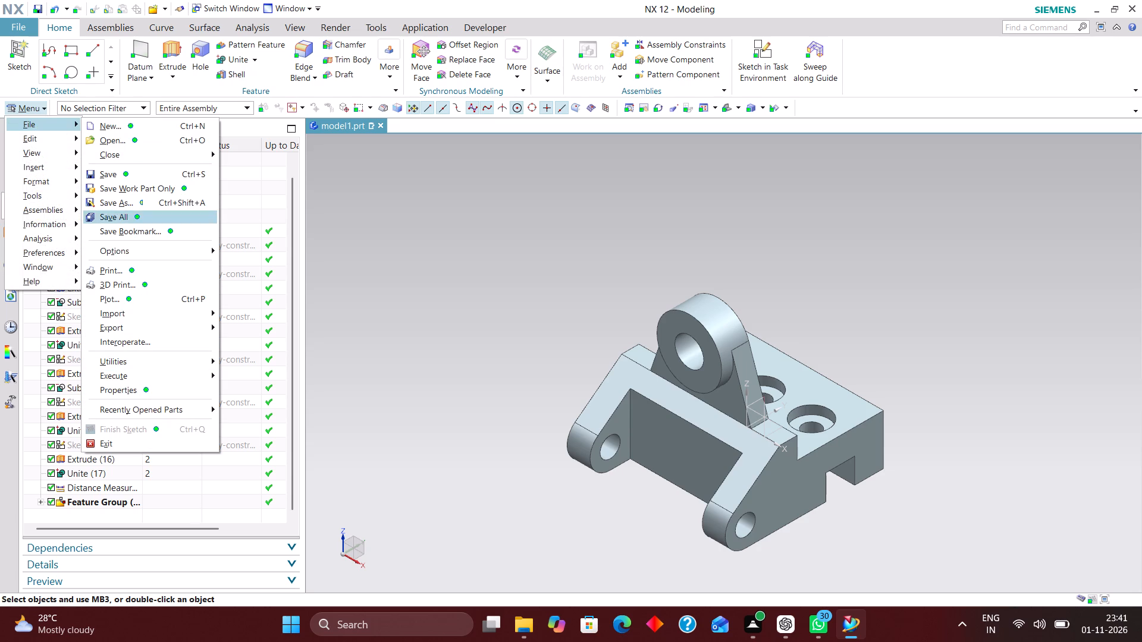
left_click(49, 193)
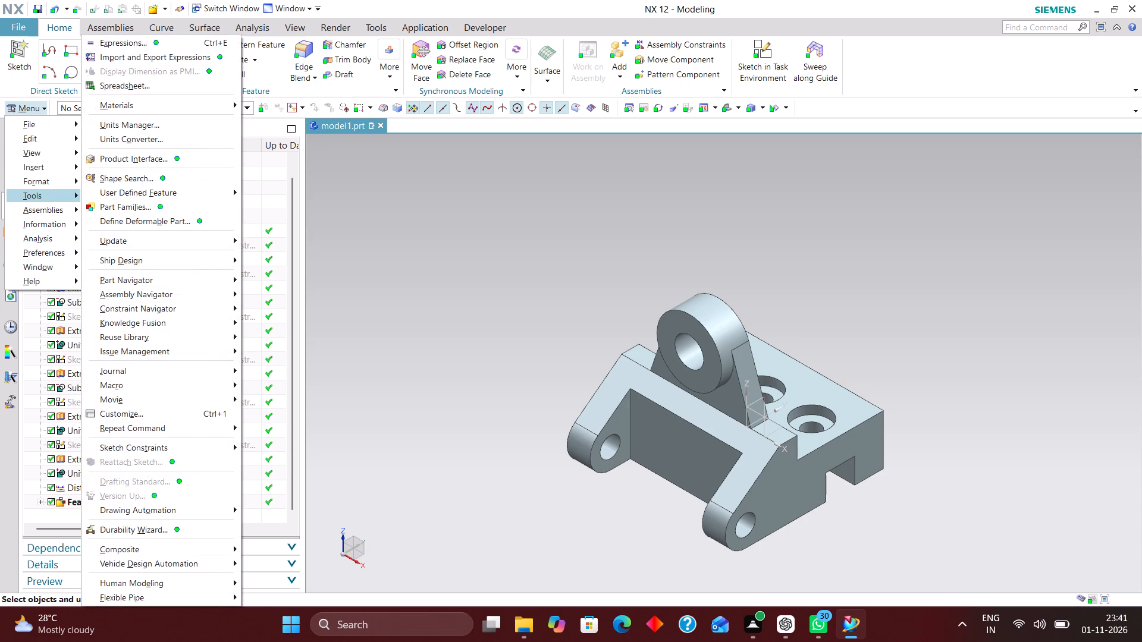
left_click(174, 111)
left_click(253, 112)
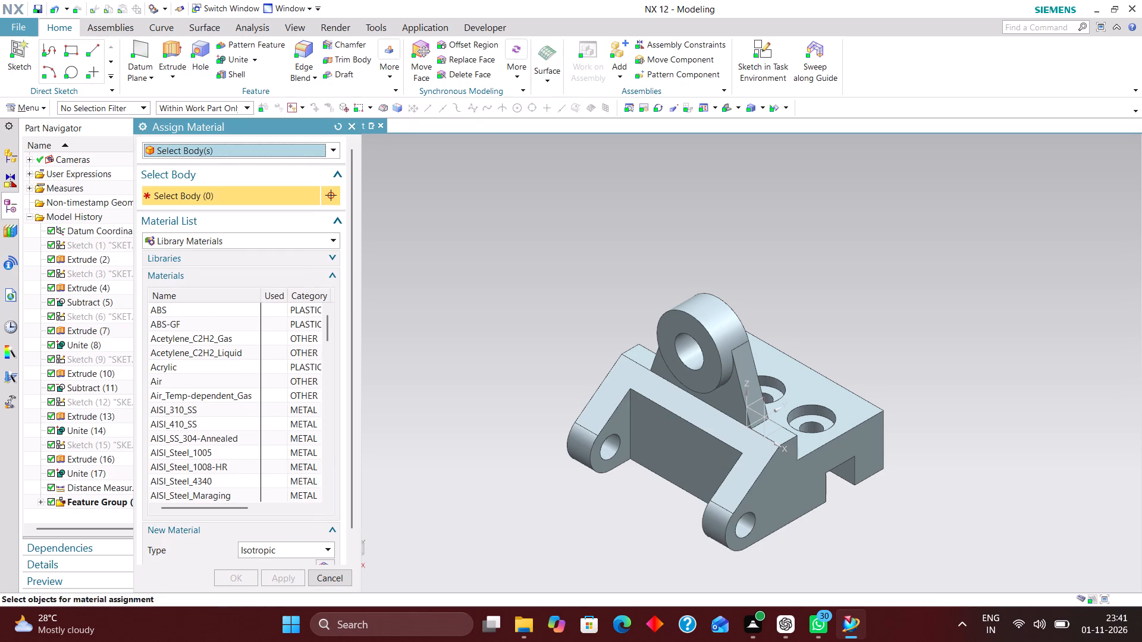
scroll(209, 408, "down", 6)
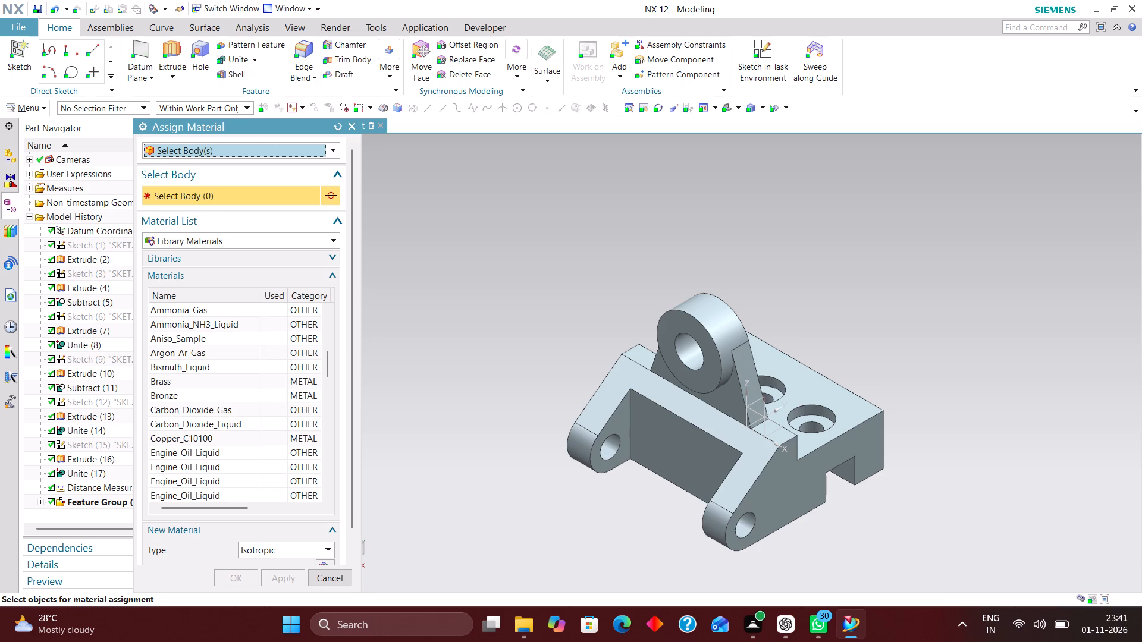
scroll(214, 394, "down", 1)
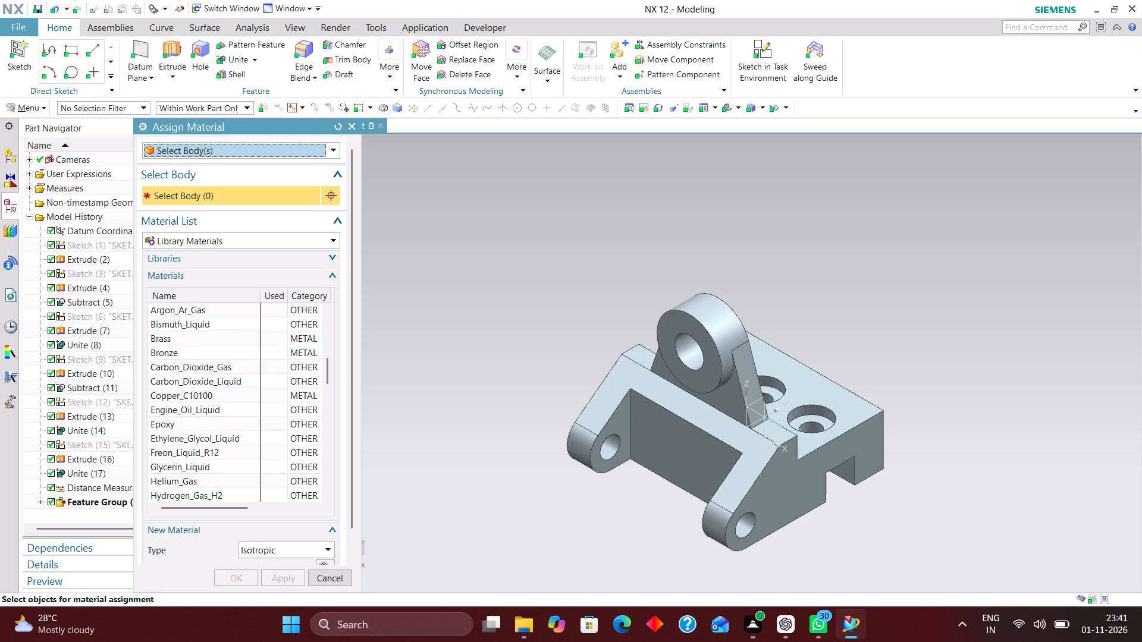
scroll(214, 394, "down", 2)
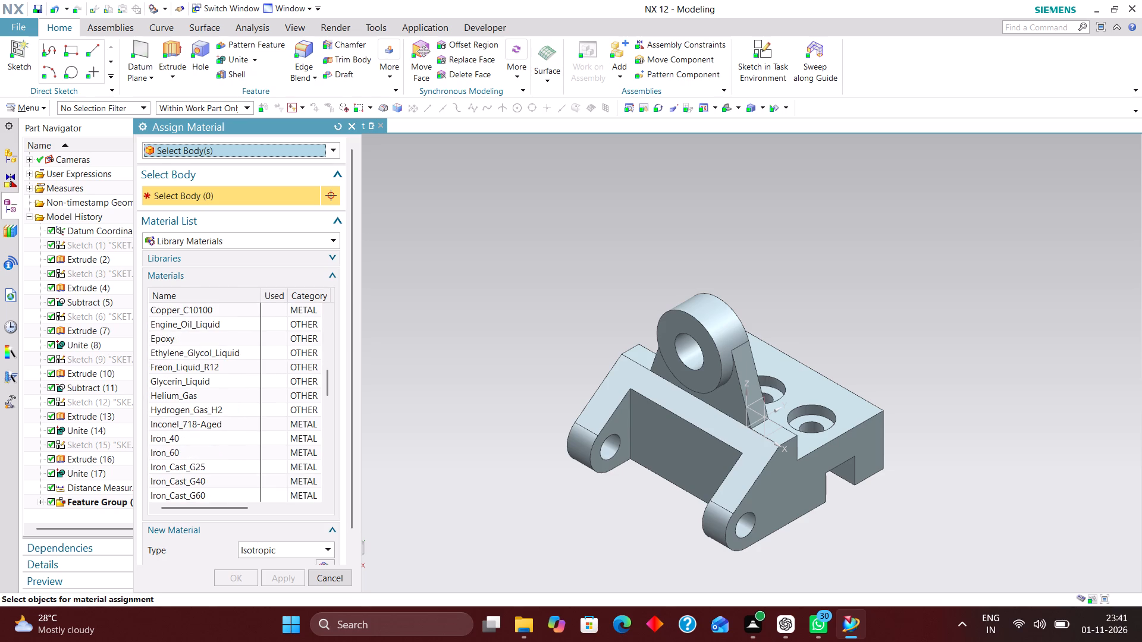
scroll(215, 394, "down", 1)
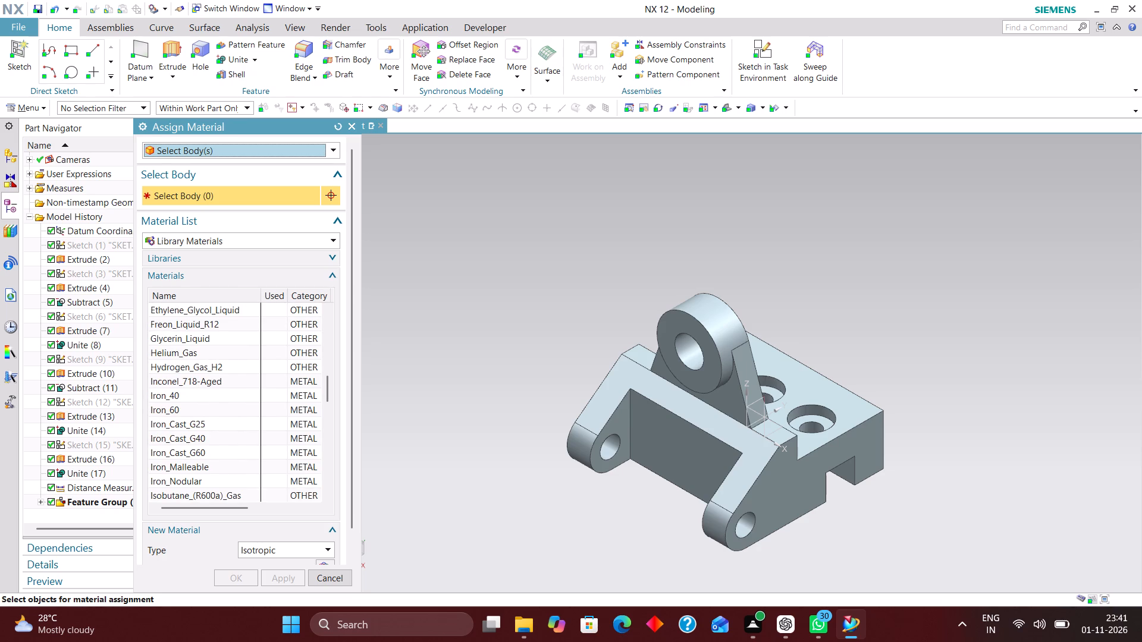
left_click(217, 436)
left_click(219, 411)
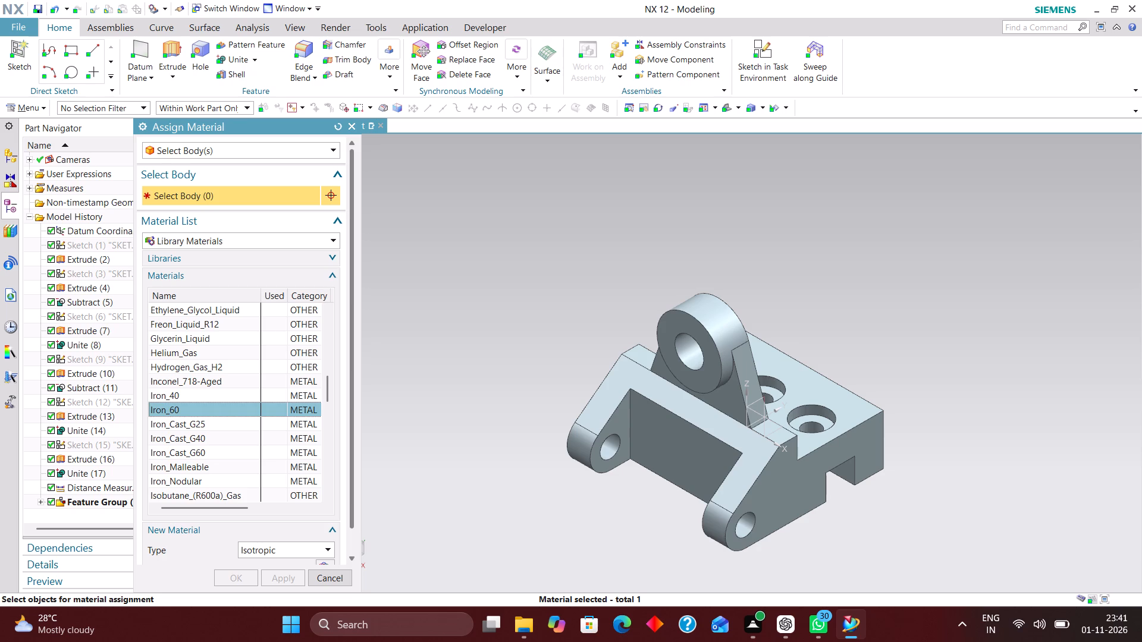
left_click(669, 398)
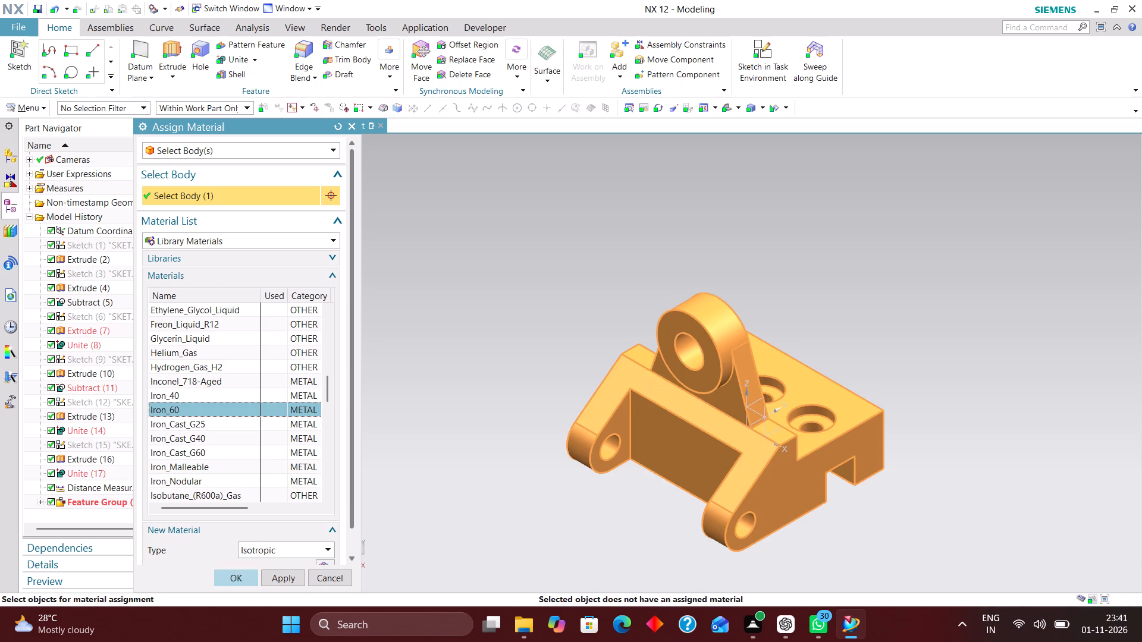
left_click(243, 575)
In the part's weight properties, enable updating data on save and update the weight data immediately.
left_click(46, 111)
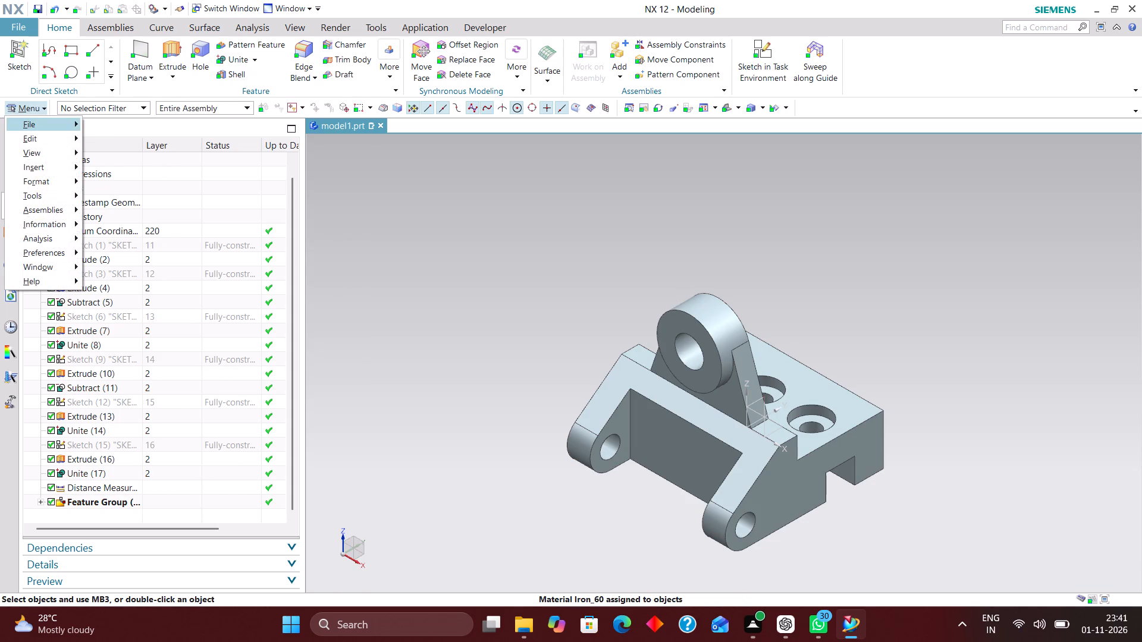
left_click(46, 122)
left_click(178, 393)
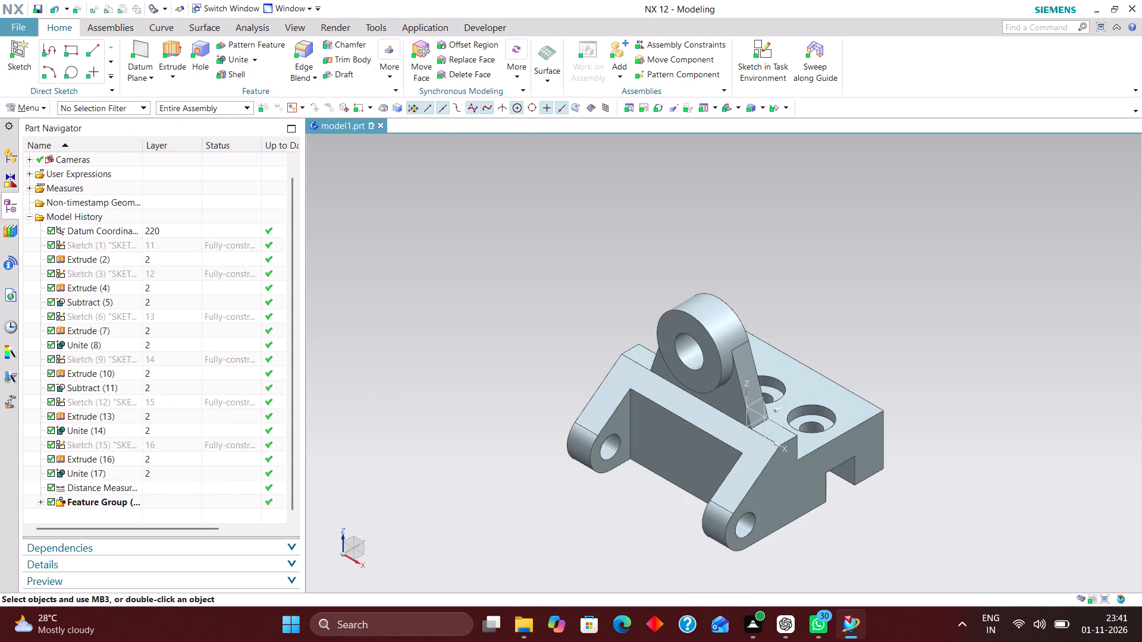
left_click(149, 204)
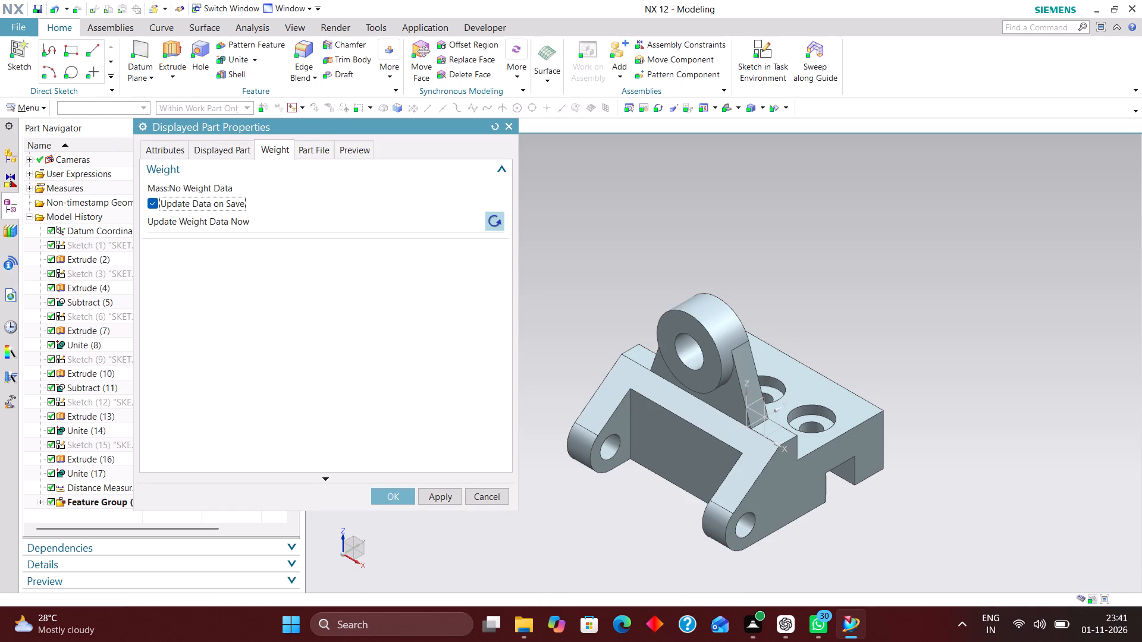
left_click(496, 216)
left_click(394, 492)
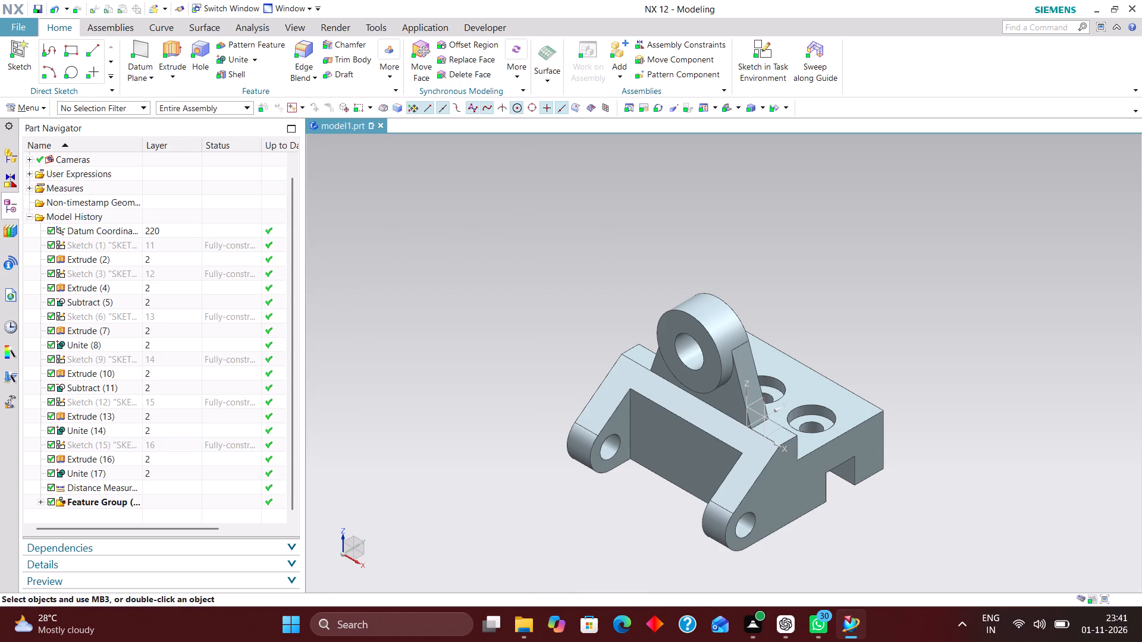
Create a new group containing the bracket's solid body, keeping the default name, unique membership and group display properties.
left_click(42, 108)
left_click(39, 121)
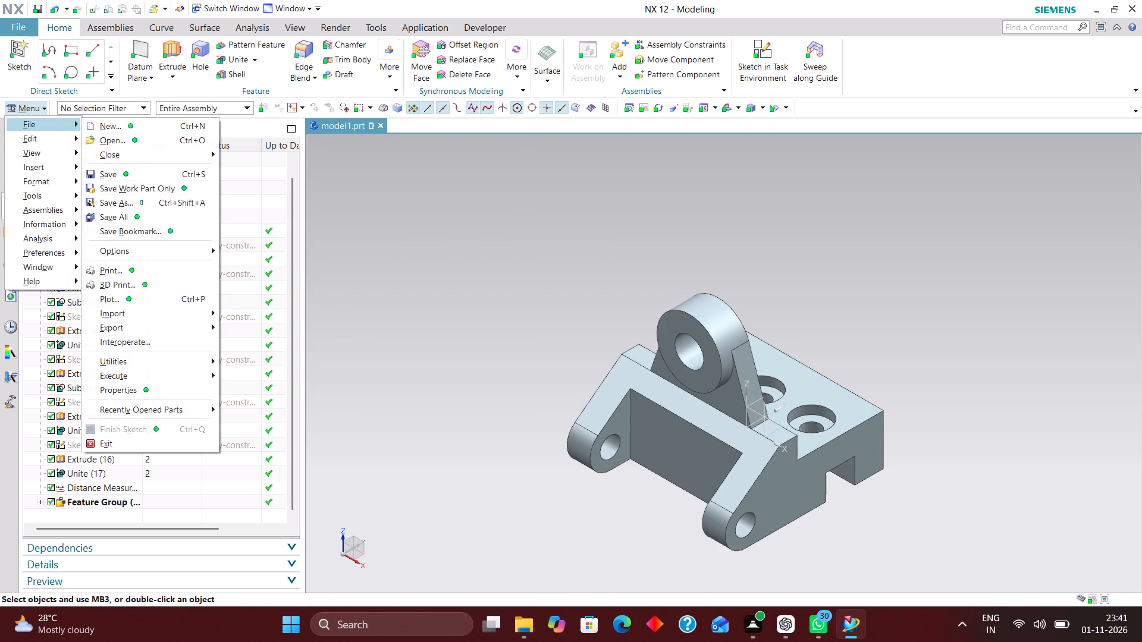
left_click(52, 181)
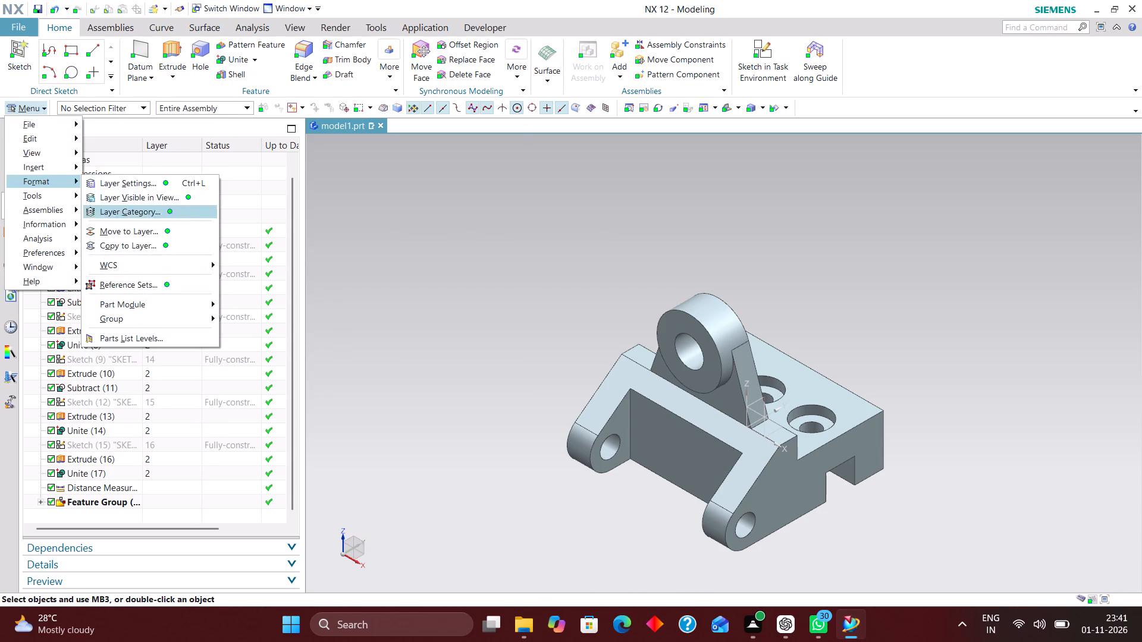
left_click(135, 322)
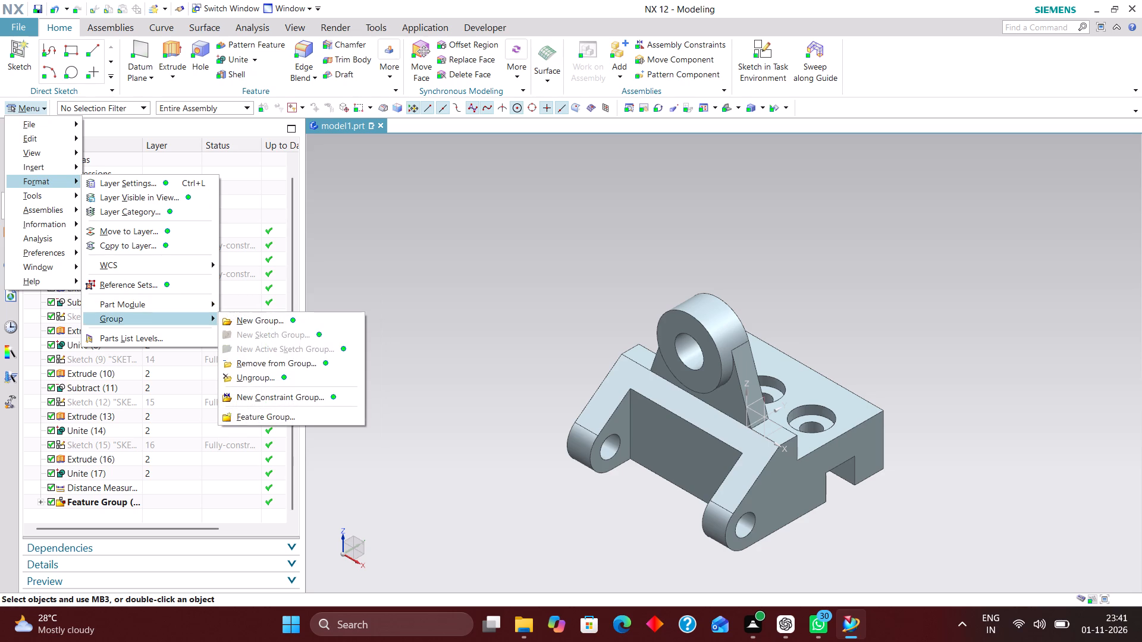
left_click(250, 317)
left_click(710, 344)
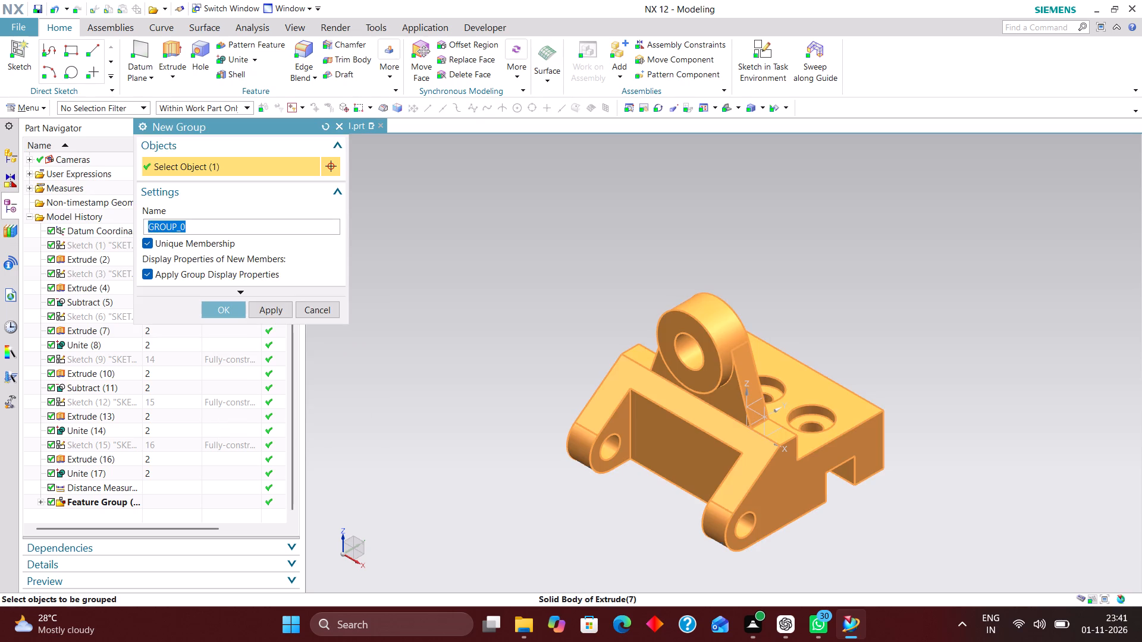
left_click(234, 308)
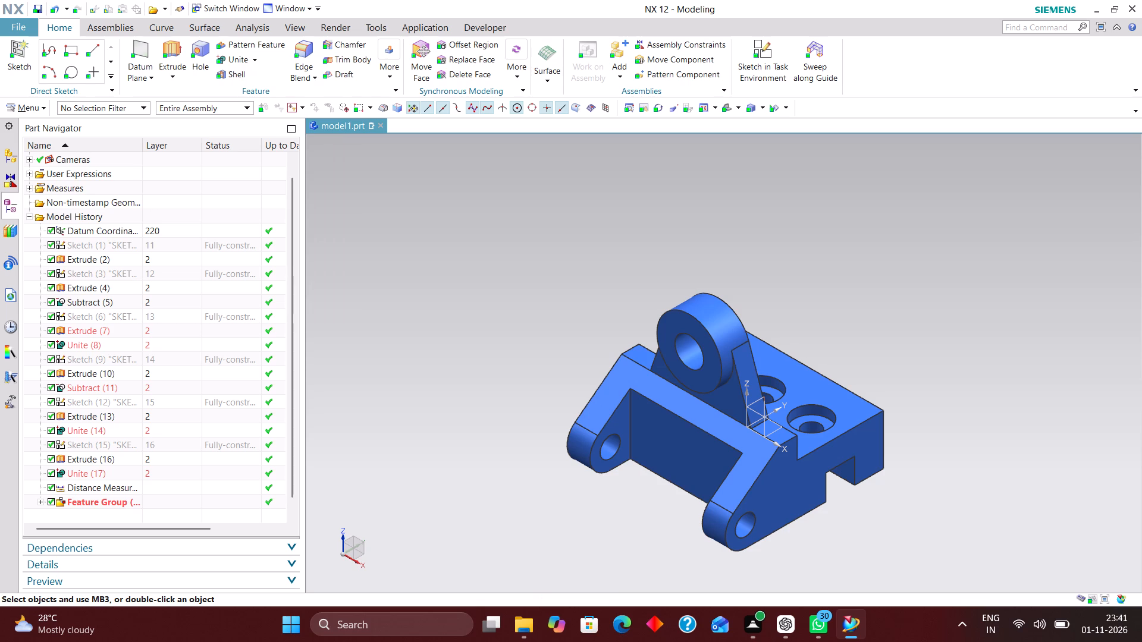
Check the bracket's mass in the displayed part's weight properties, leaving the settings as they are.
left_click(35, 111)
left_click(45, 125)
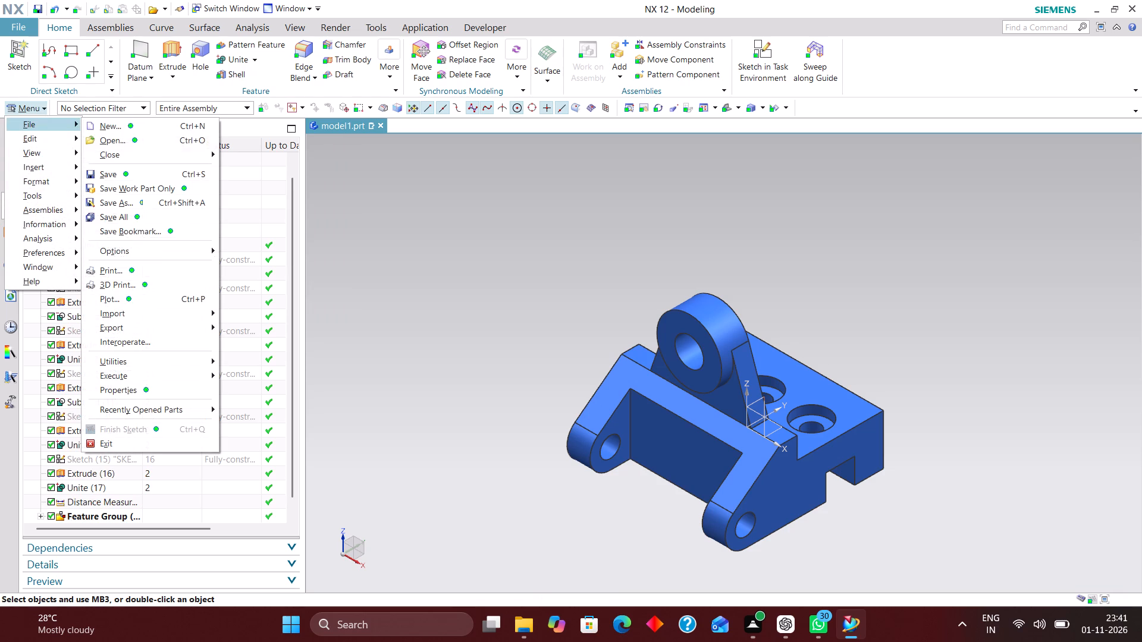
left_click(167, 392)
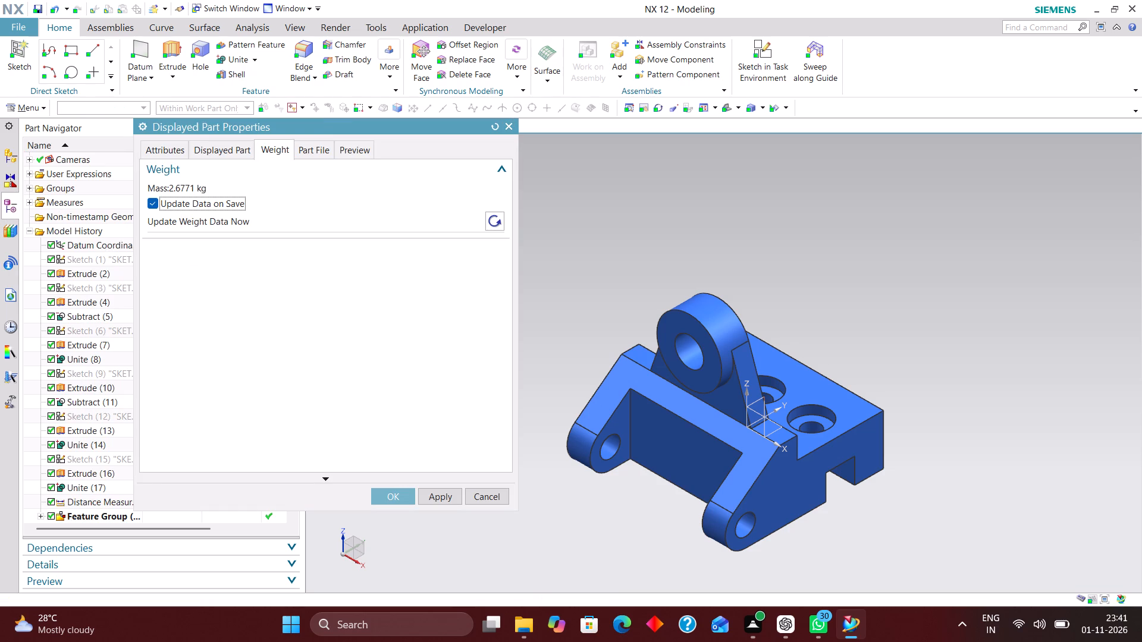
left_click(488, 498)
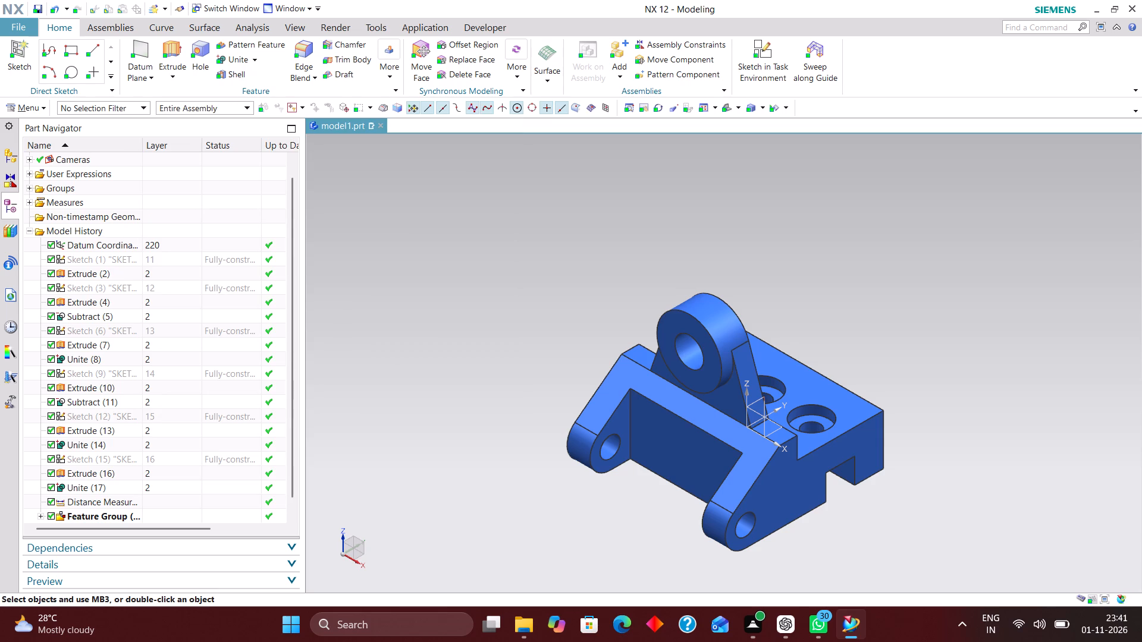
Set up Part Cleanup for the work part with deletion of unused units and all eight serious delete actions, from unused expressions to part family data.
left_click(41, 105)
left_click(49, 128)
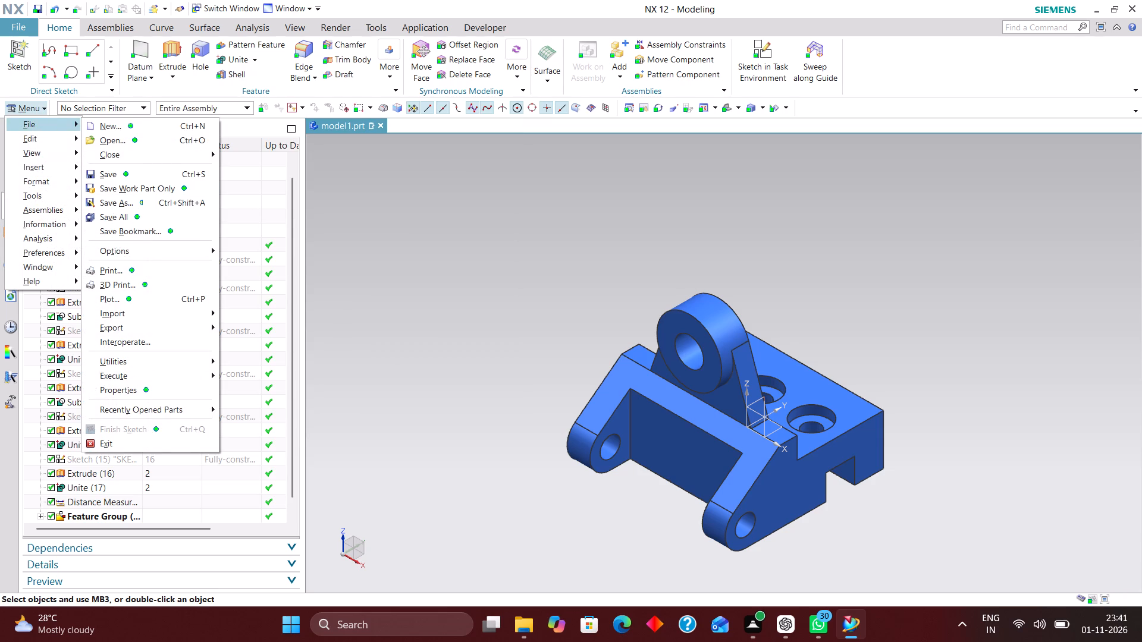
left_click(130, 363)
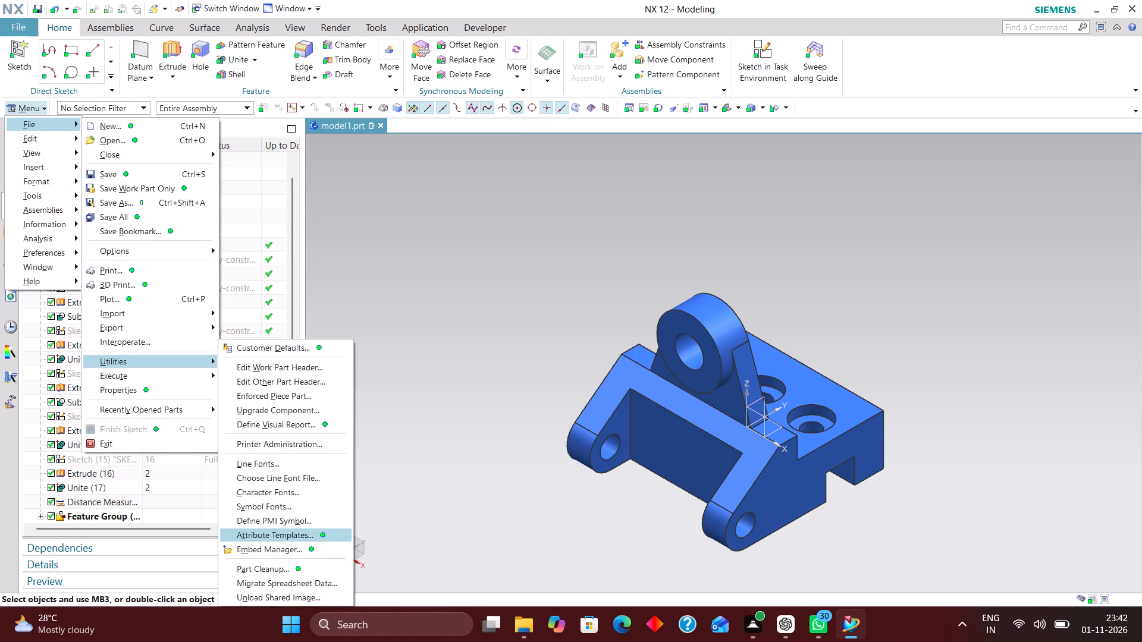
left_click(294, 569)
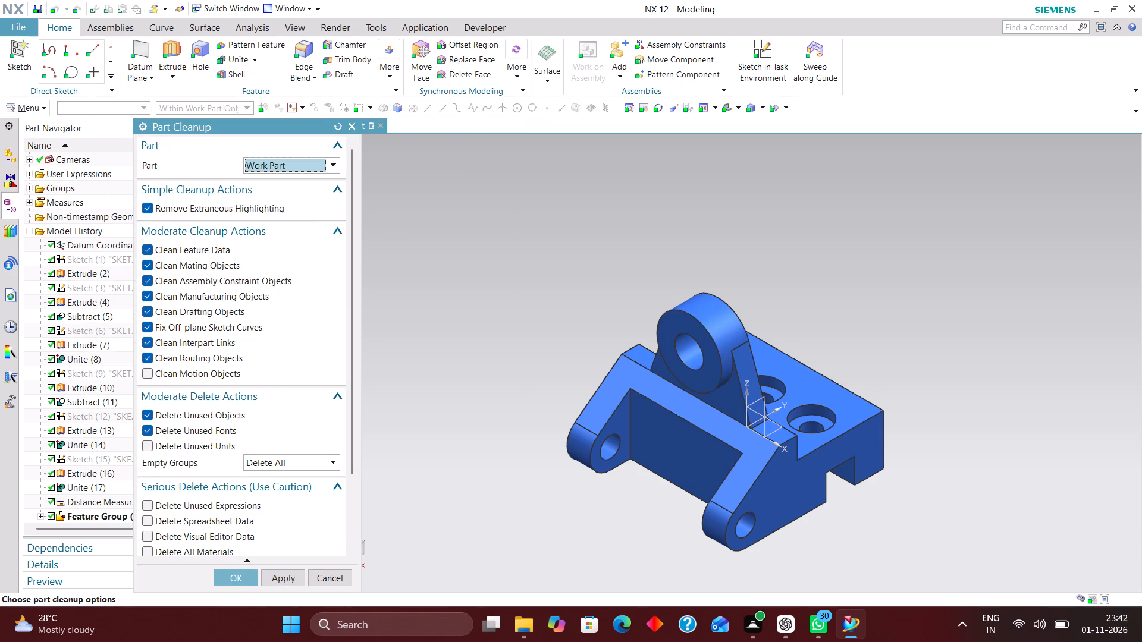
scroll(246, 387, "down", 3)
left_click(193, 376)
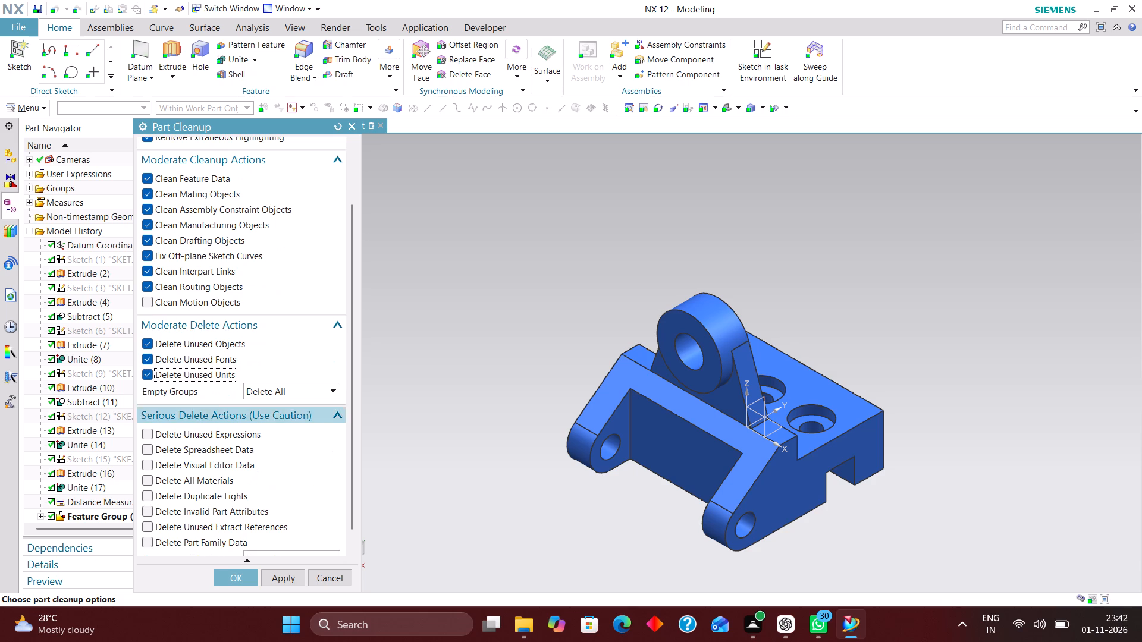
scroll(198, 418, "down", 2)
left_click(197, 417)
left_click(199, 430)
left_click(195, 445)
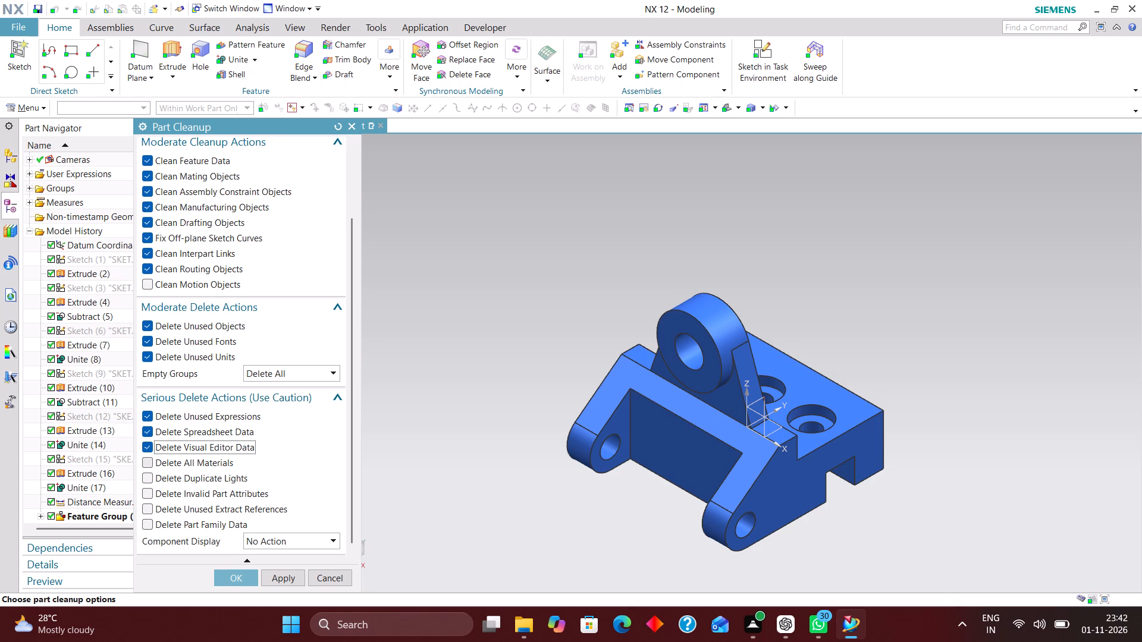
left_click(192, 462)
left_click(189, 478)
left_click(189, 489)
left_click(185, 503)
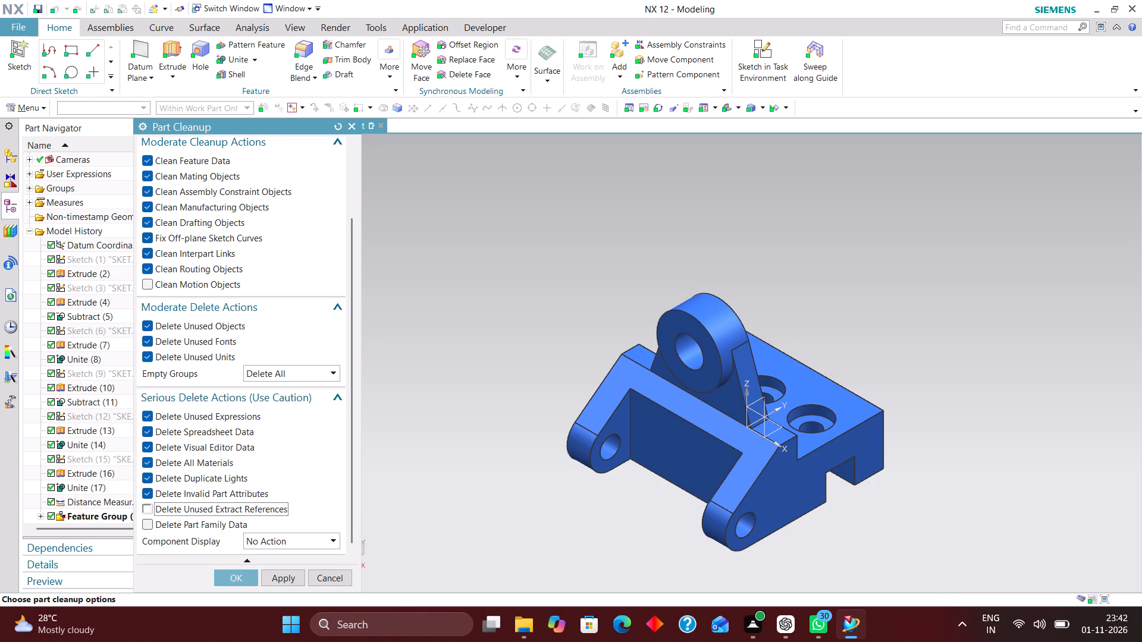
left_click(184, 517)
Set the cleanup's component display to Remove All Changes and run it, including deletion of all spreadsheets and visual editor data.
left_click(316, 540)
left_click(295, 586)
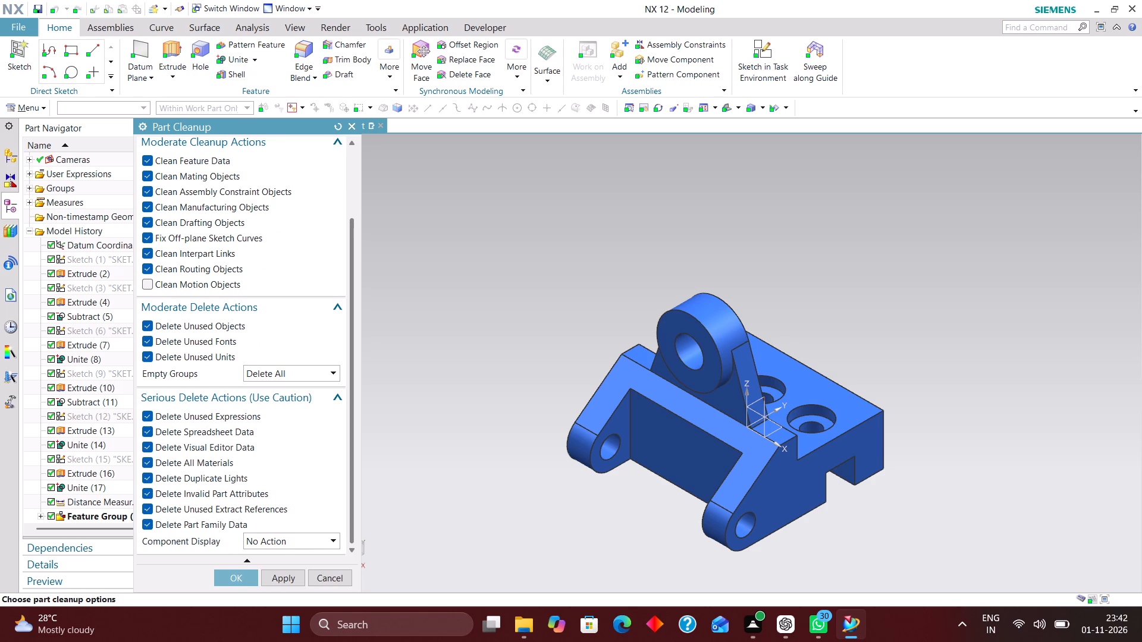
left_click(246, 575)
left_click(443, 350)
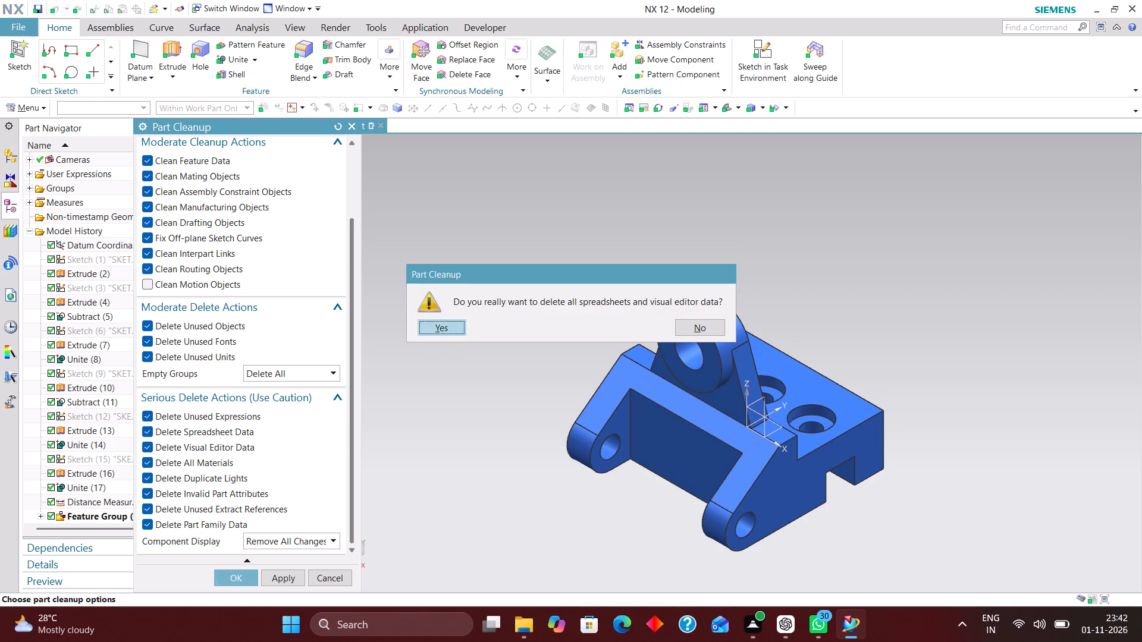
left_click(445, 331)
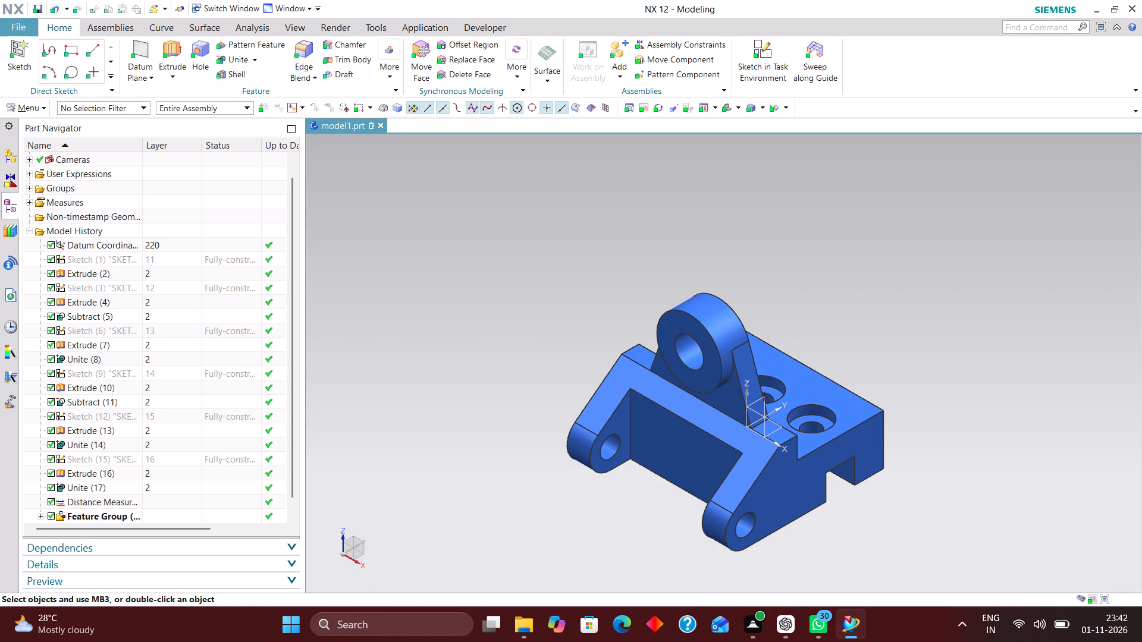
Create a new reference set containing the bracket's solid body, keeping the default name and automatic addition of components.
left_click(43, 111)
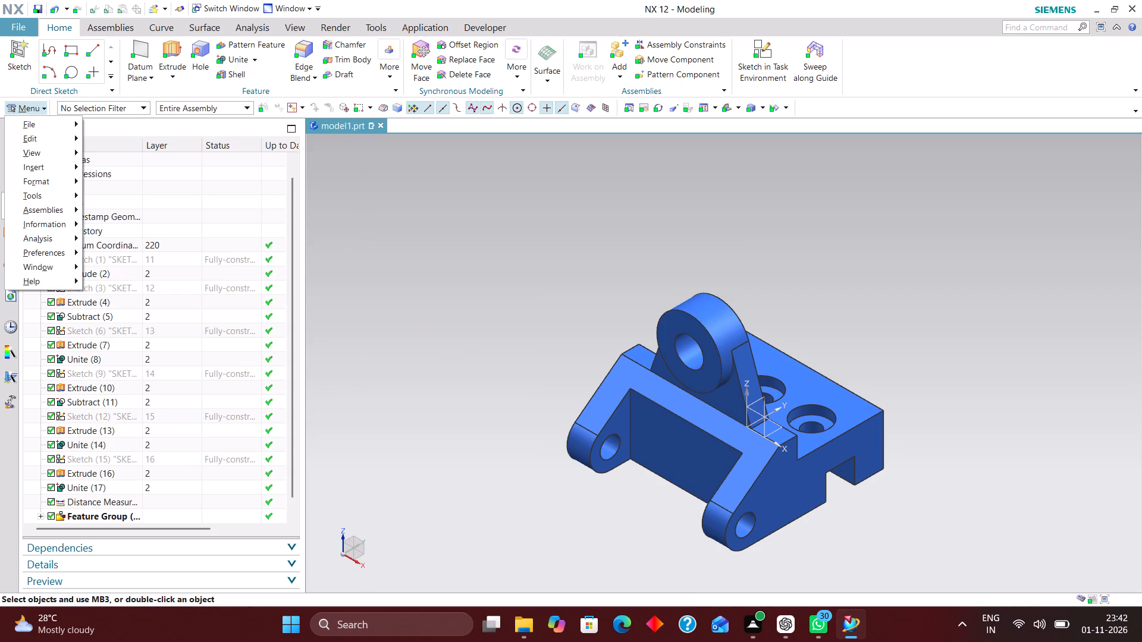
left_click(42, 109)
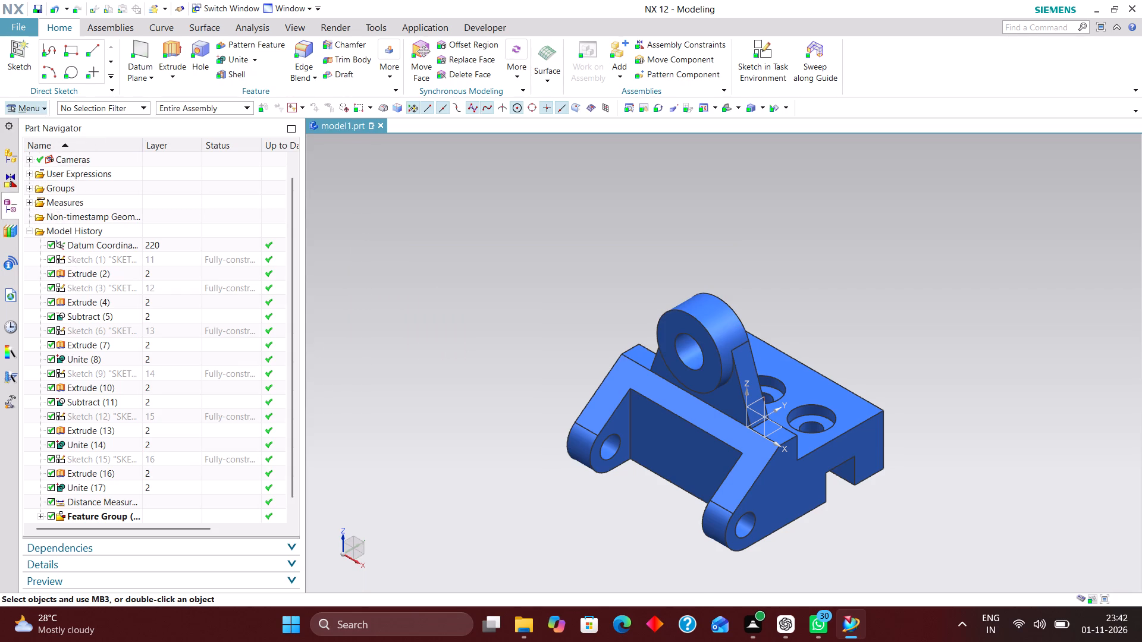
left_click(43, 111)
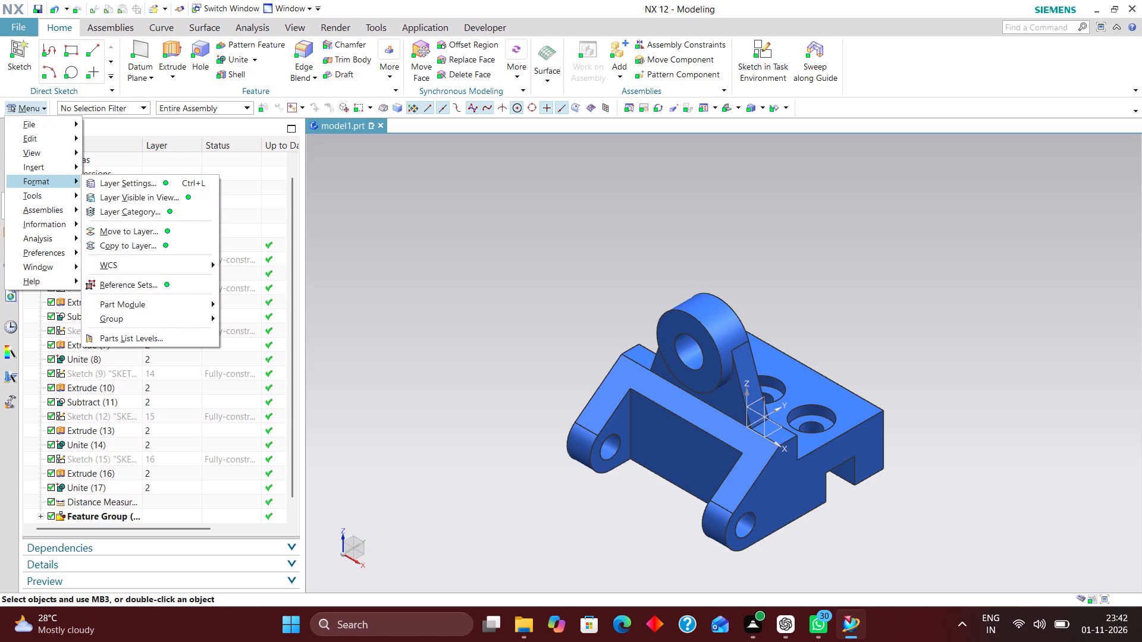
left_click(125, 287)
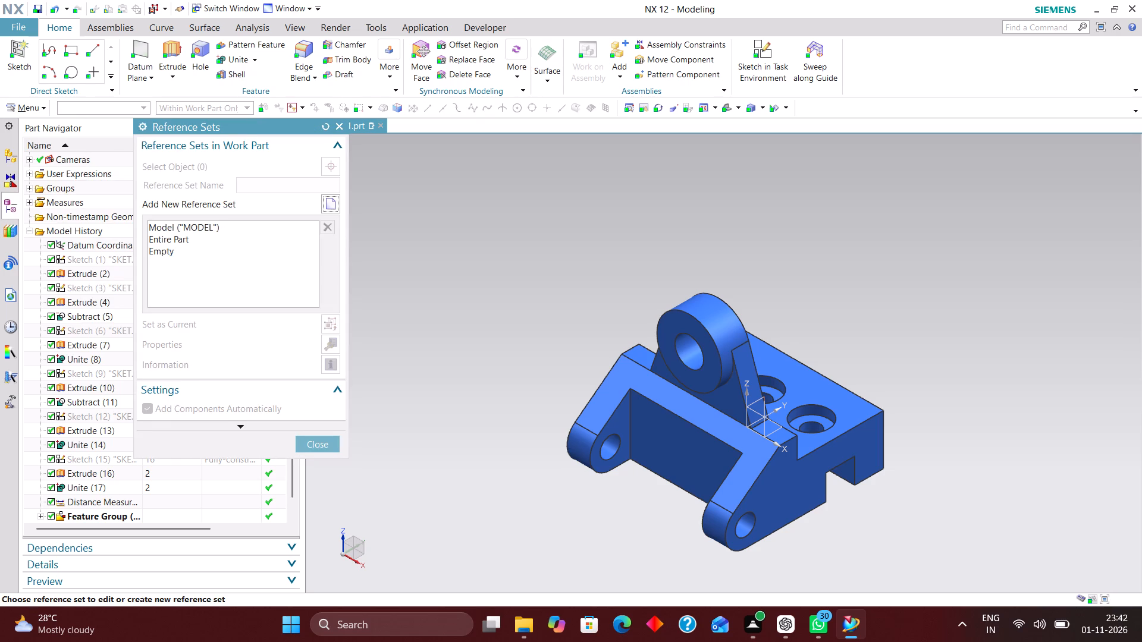
left_click(331, 200)
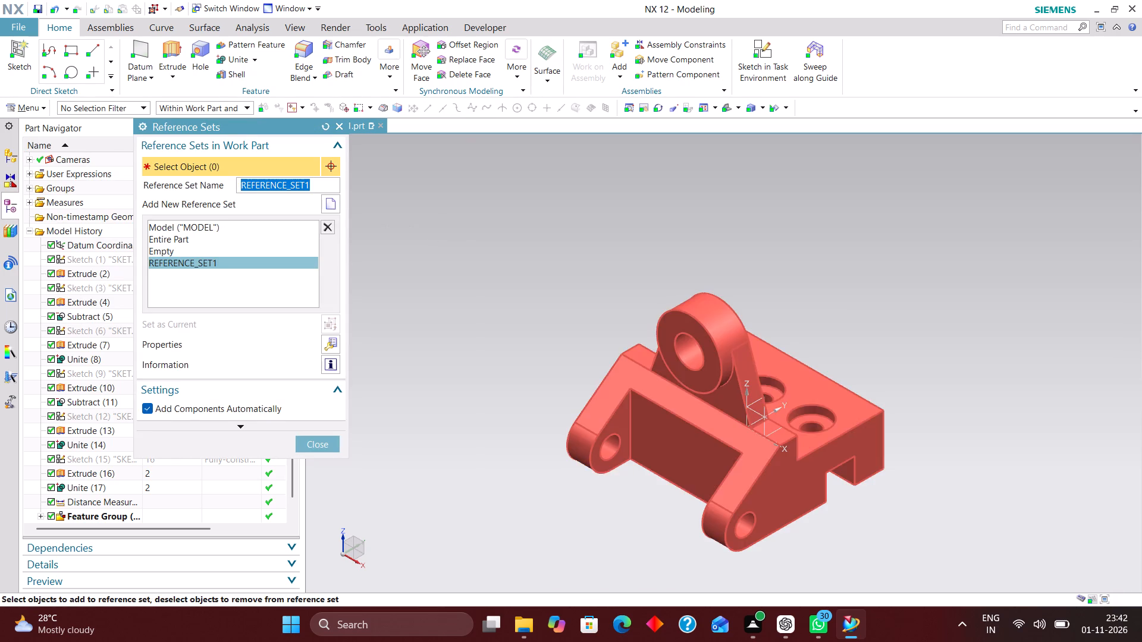
left_click(832, 435)
left_click(324, 442)
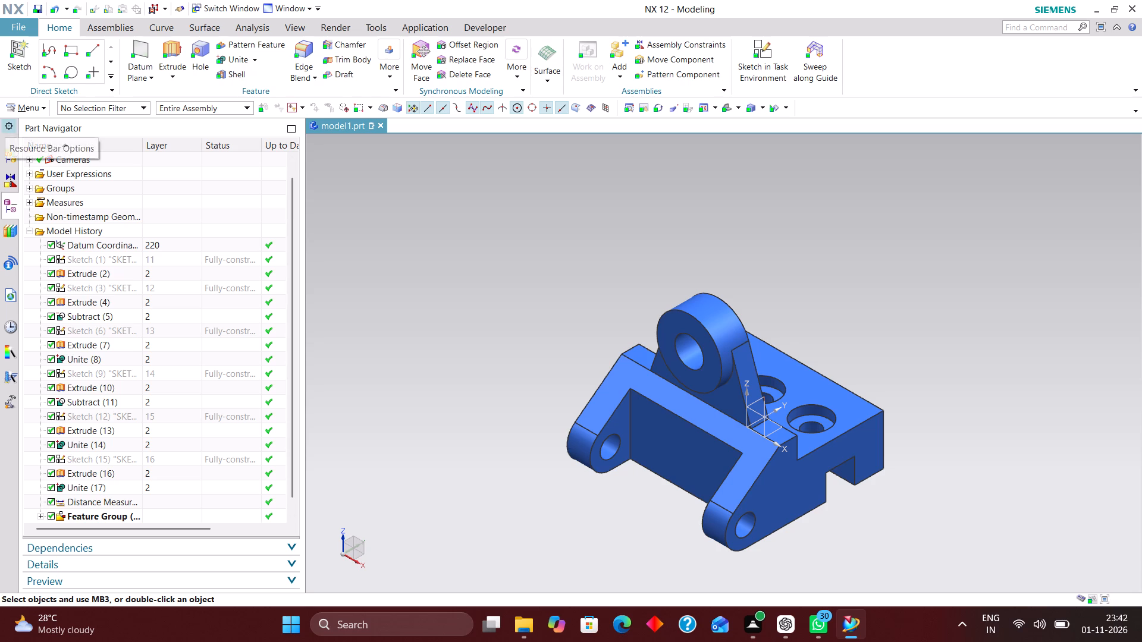
Add the bracket's solid body to the part's Product Interface with the Automatic object type.
left_click(29, 107)
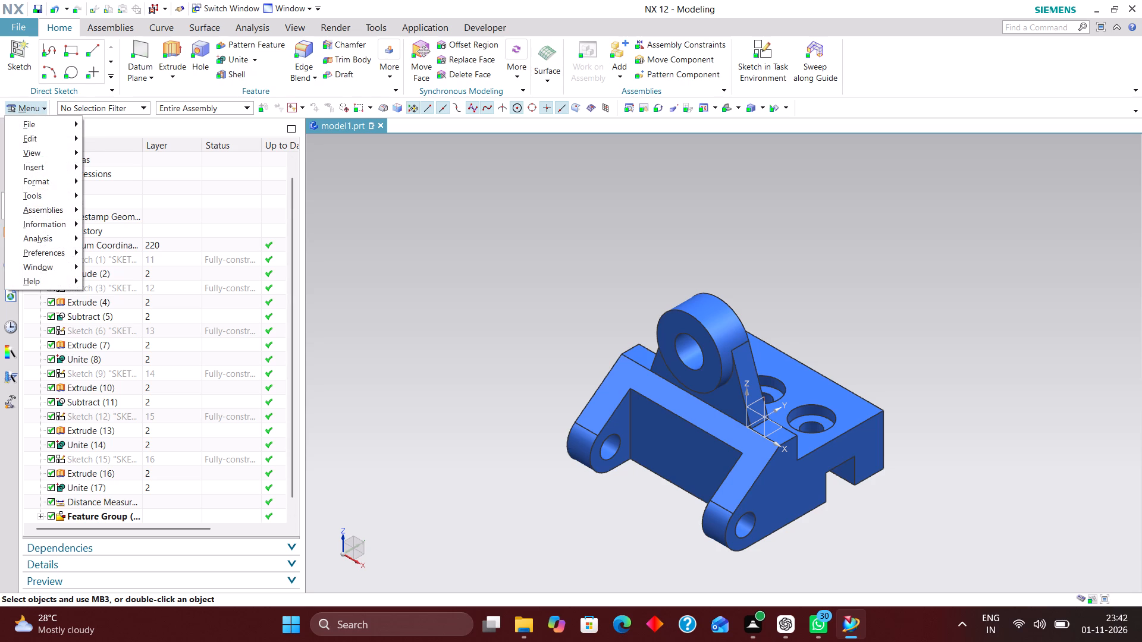
left_click(46, 200)
left_click(186, 162)
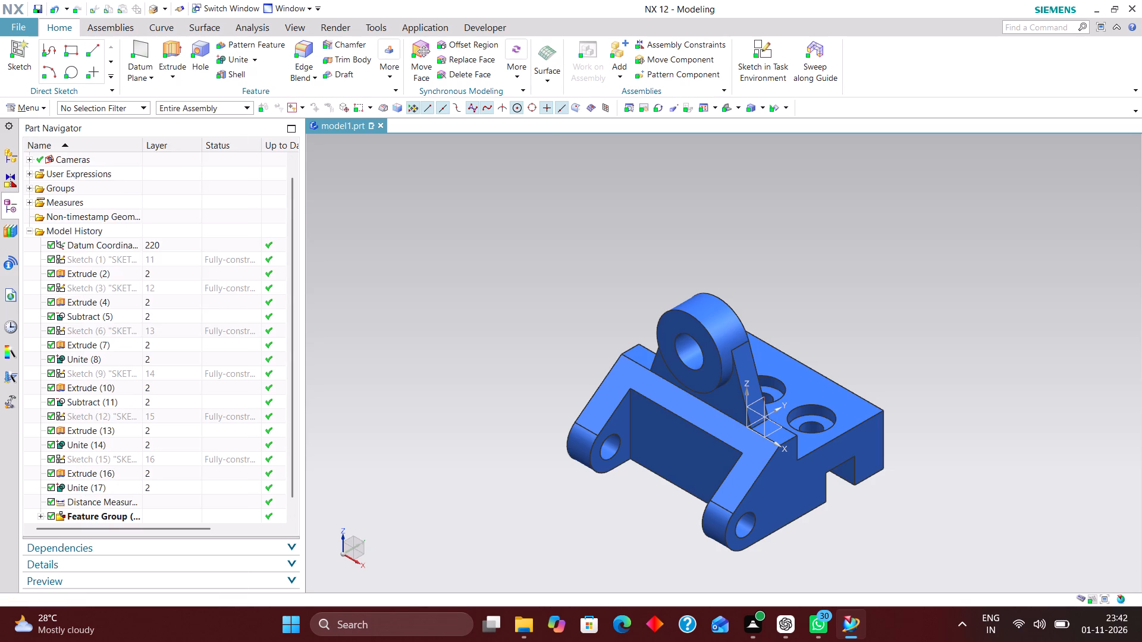
left_click(718, 410)
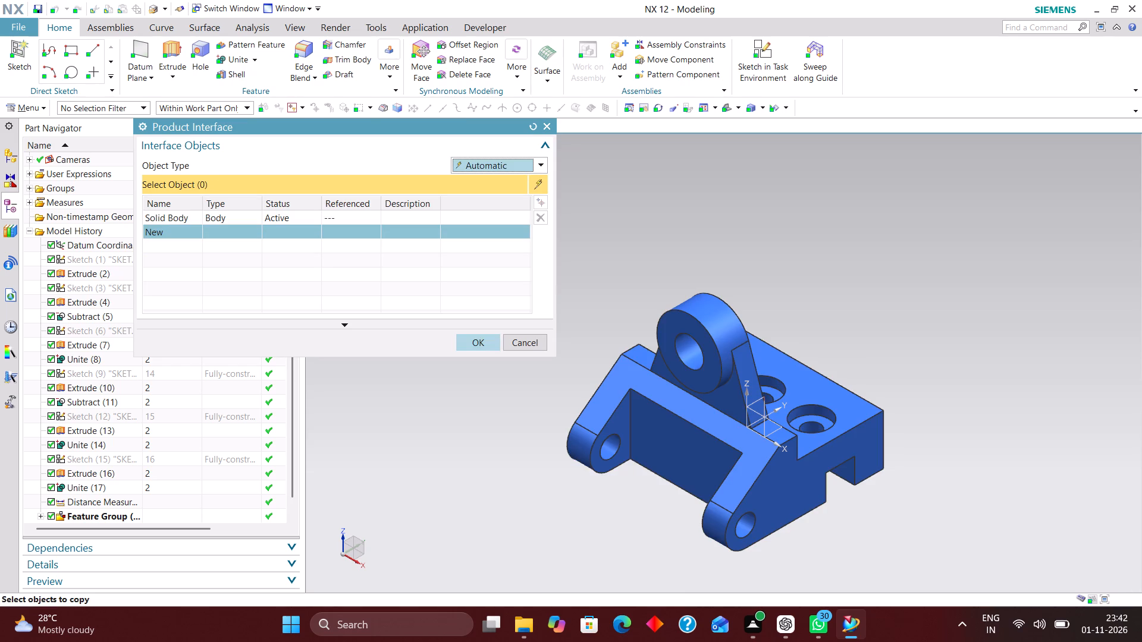
left_click(481, 344)
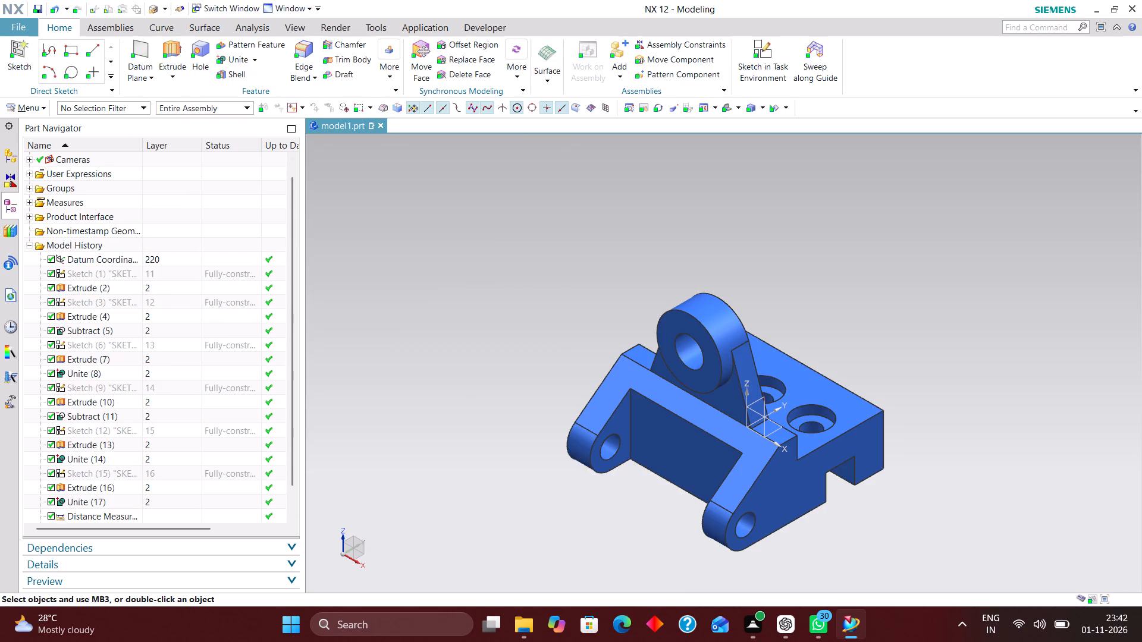
Delete the distance measurement feature from the model history.
scroll(116, 251, "up", 1)
left_click(137, 244)
scroll(162, 291, "down", 5)
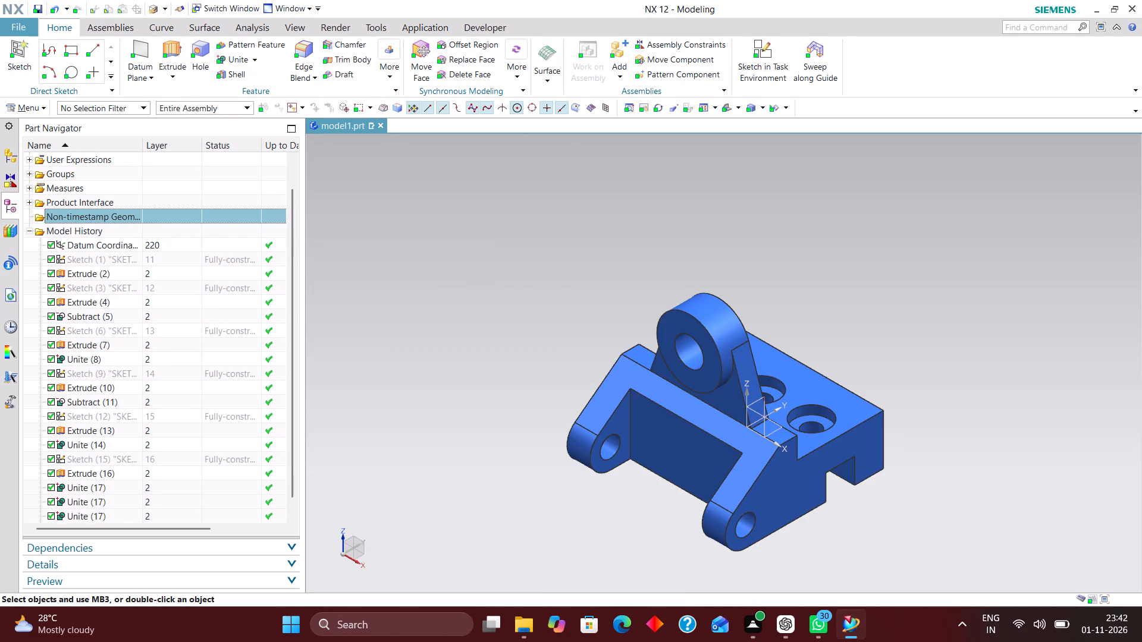
scroll(164, 307, "down", 5)
scroll(183, 399, "down", 4)
left_click(174, 486)
right_click(174, 486)
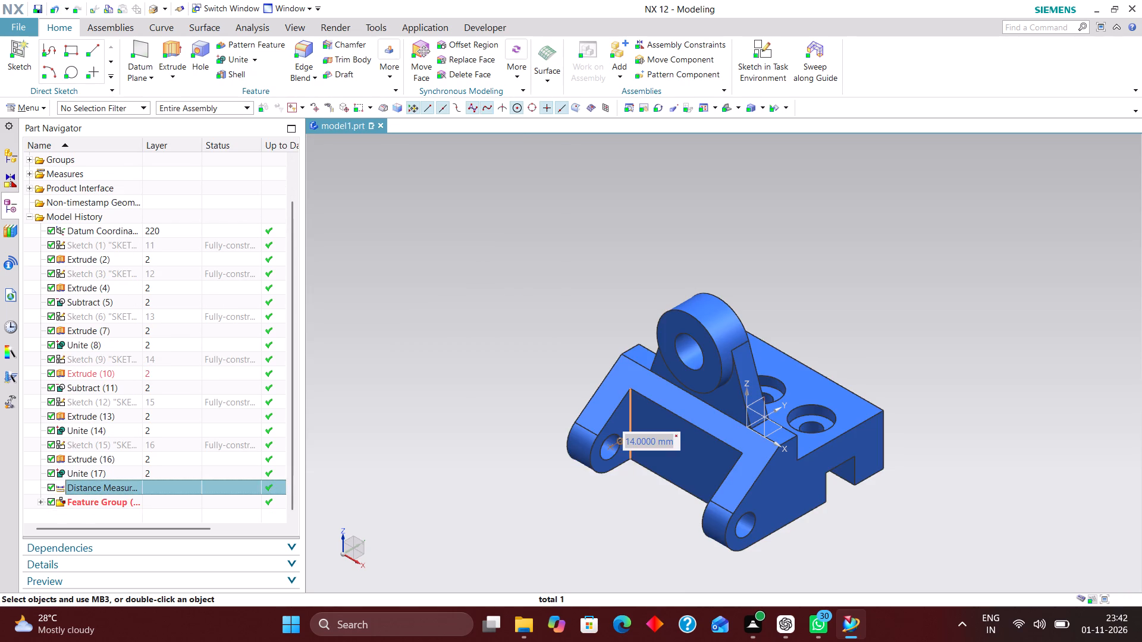
left_click(261, 506)
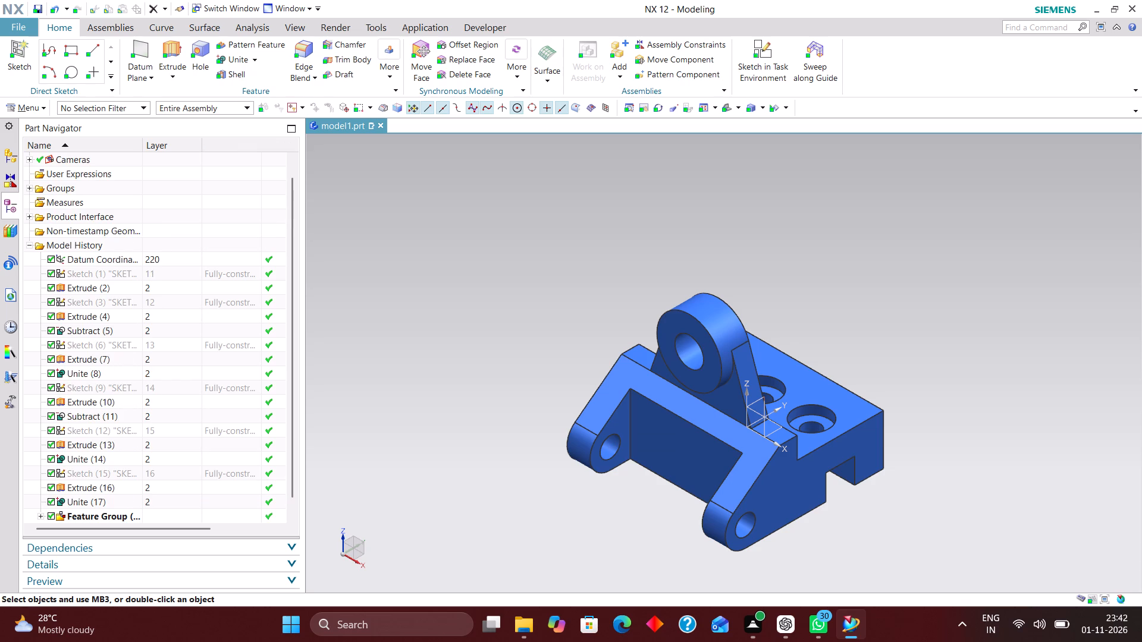
Review the remaining Part Navigator entries and inspect the finished bracket body in the isometric view.
scroll(193, 355, "down", 4)
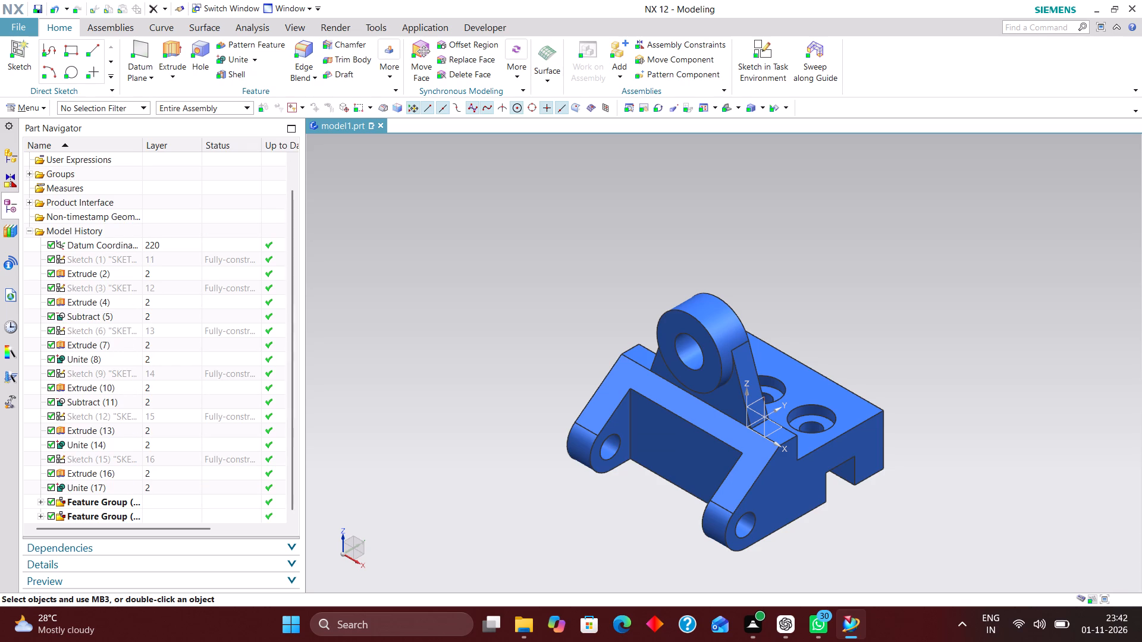
left_click(42, 218)
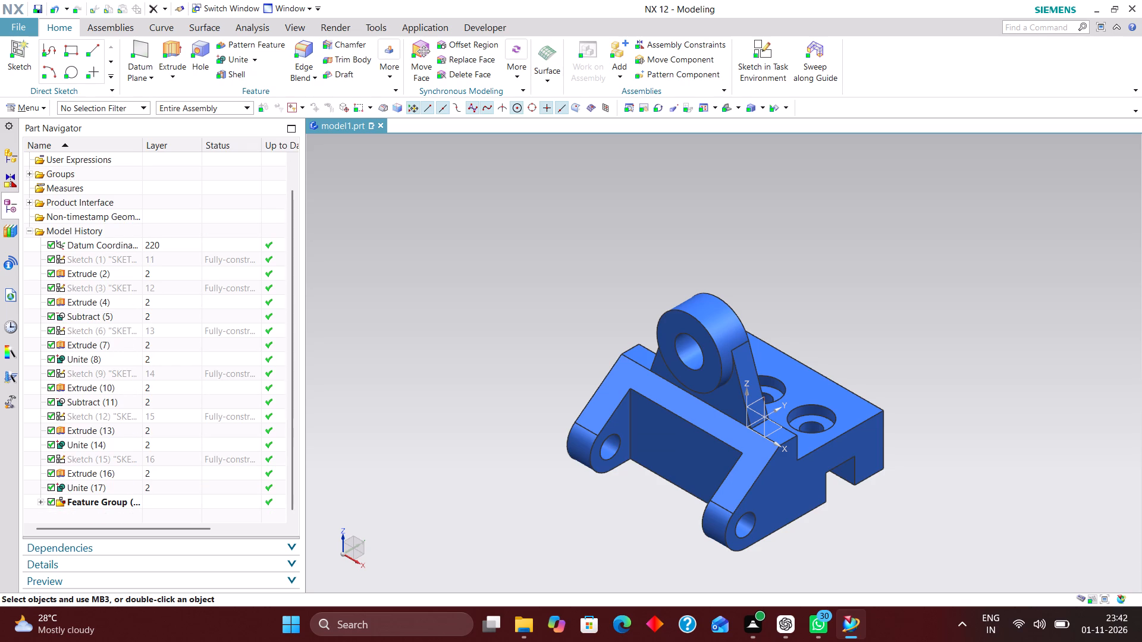
left_click(29, 204)
left_click(29, 204)
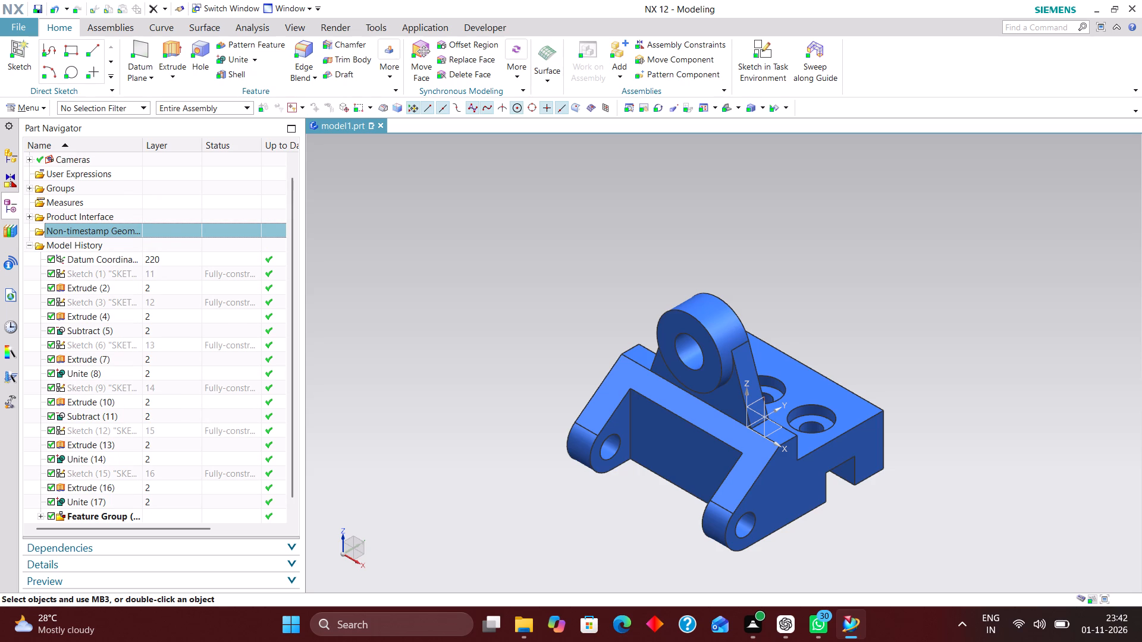
left_click(28, 188)
left_click(28, 188)
left_click(85, 234)
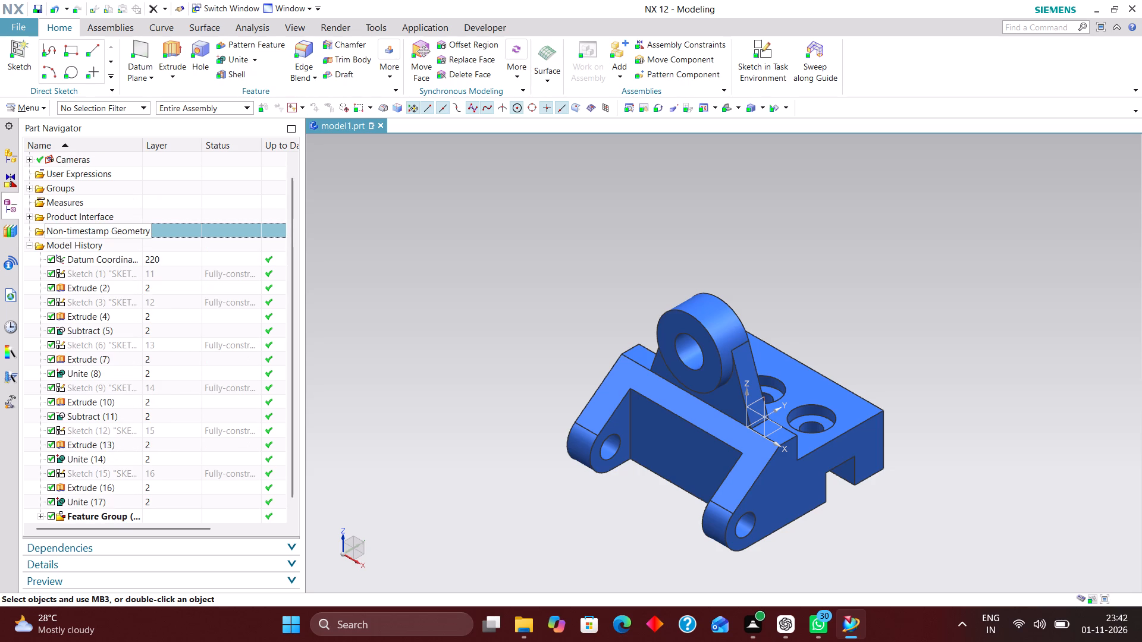
scroll(710, 335, "down", 2)
scroll(714, 347, "up", 2)
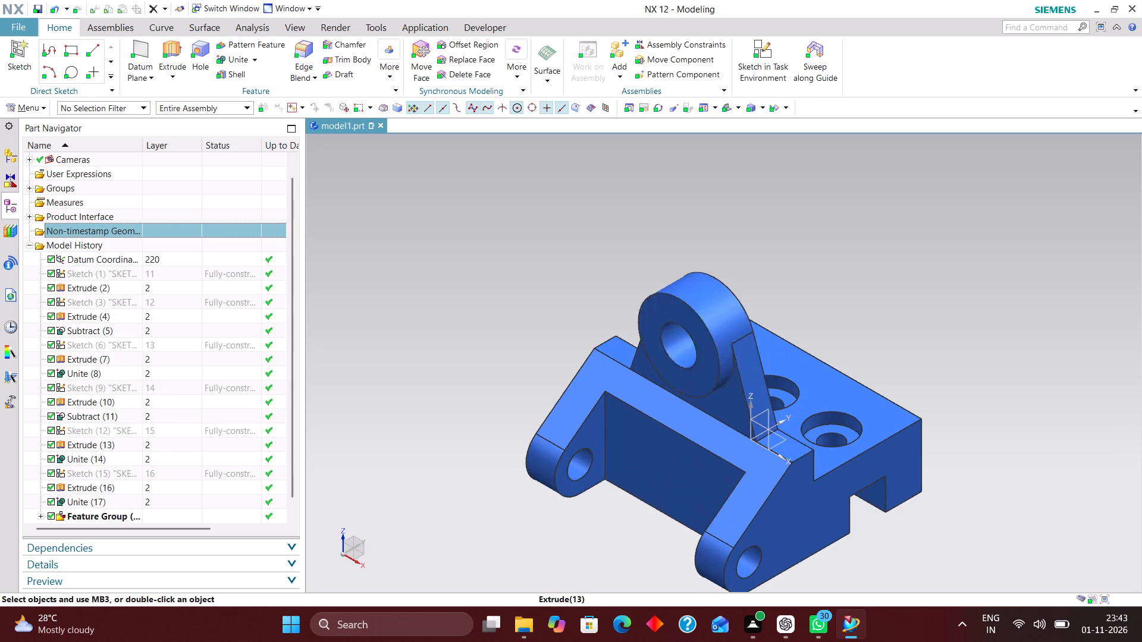
scroll(714, 348, "up", 2)
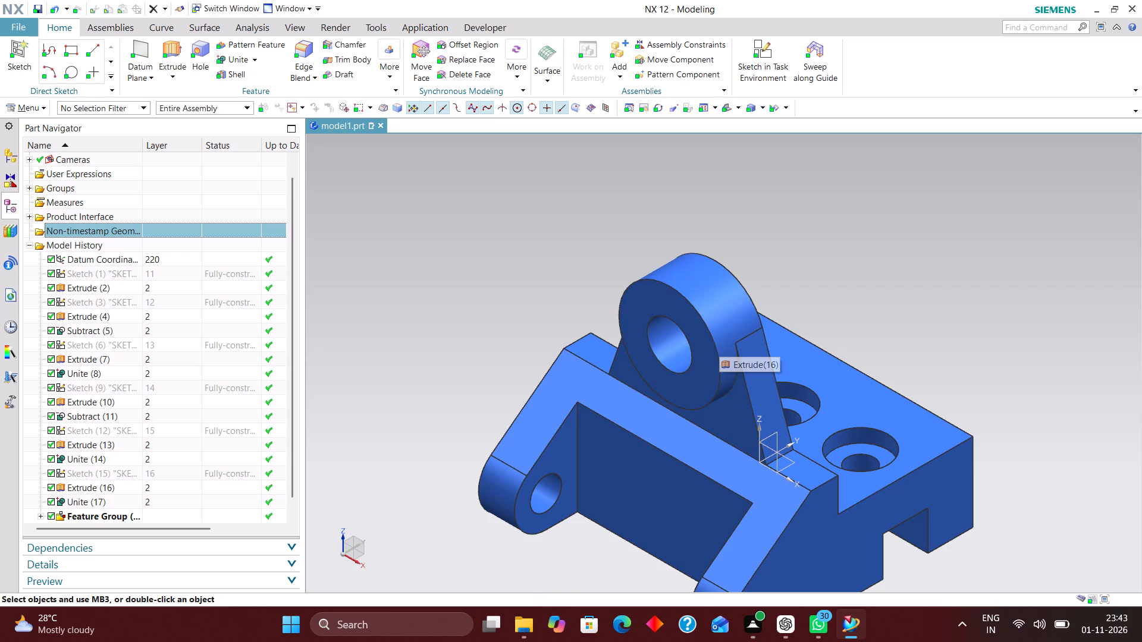
scroll(728, 367, "down", 3)
scroll(732, 374, "up", 4)
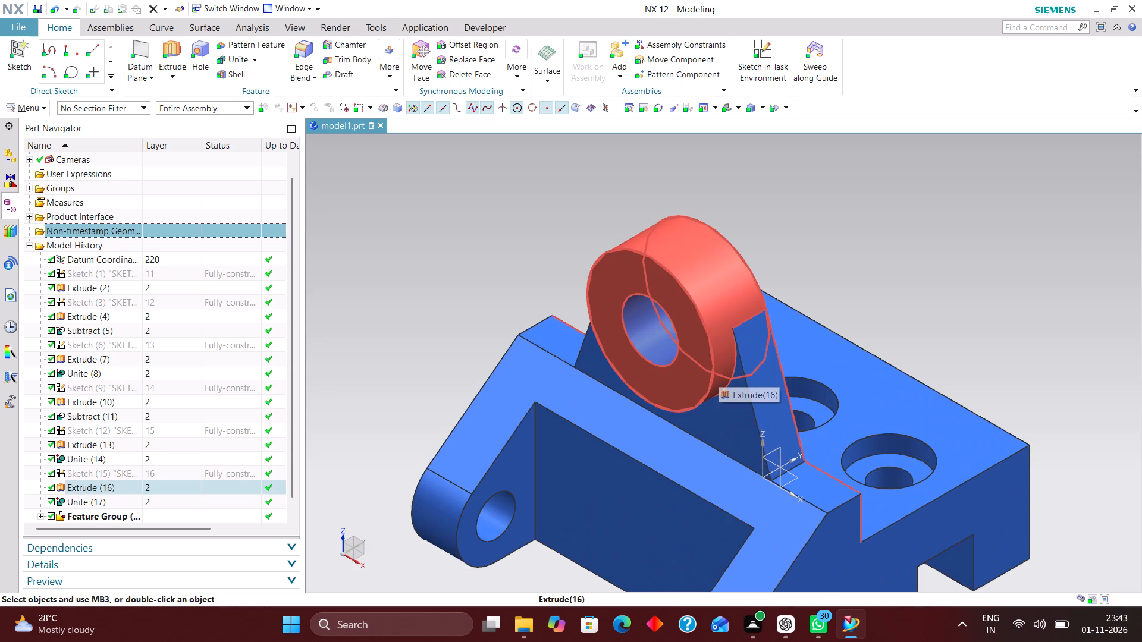
scroll(733, 347, "down", 2)
scroll(743, 397, "up", 3)
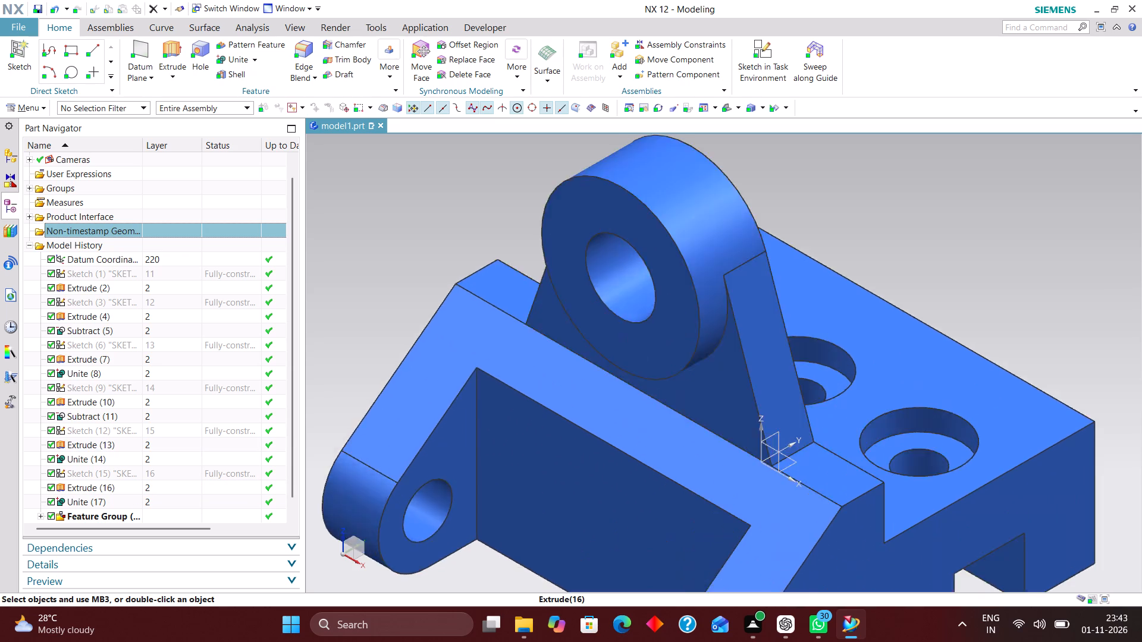
scroll(745, 366, "down", 4)
scroll(902, 495, "up", 1)
middle_click_drag(902, 495, 886, 502)
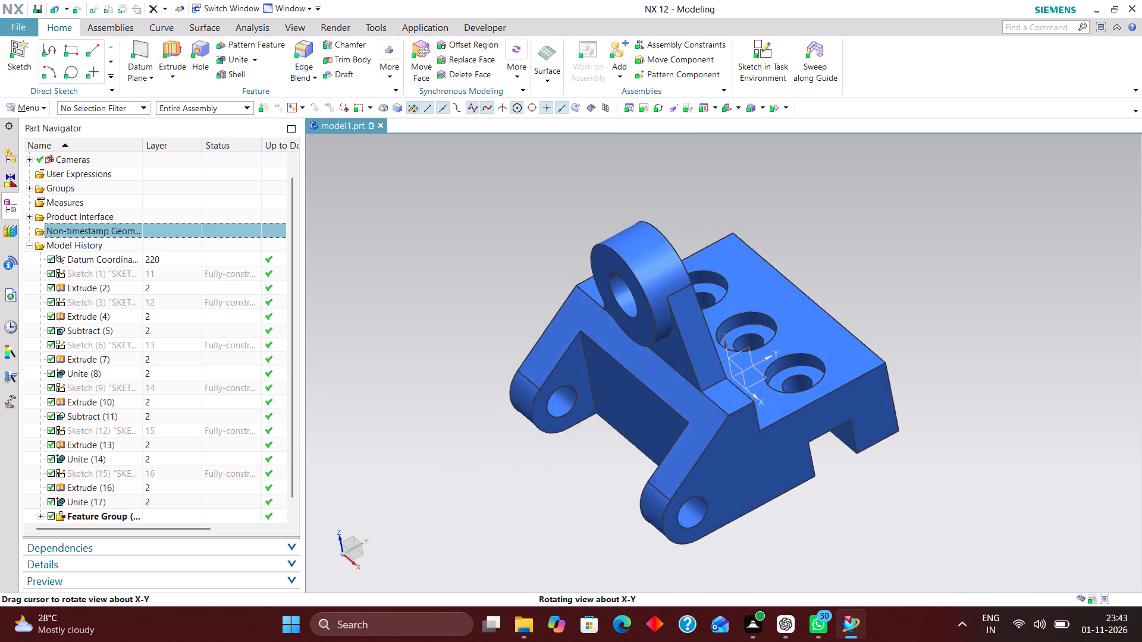
middle_click_drag(886, 502, 887, 501)
key("End")
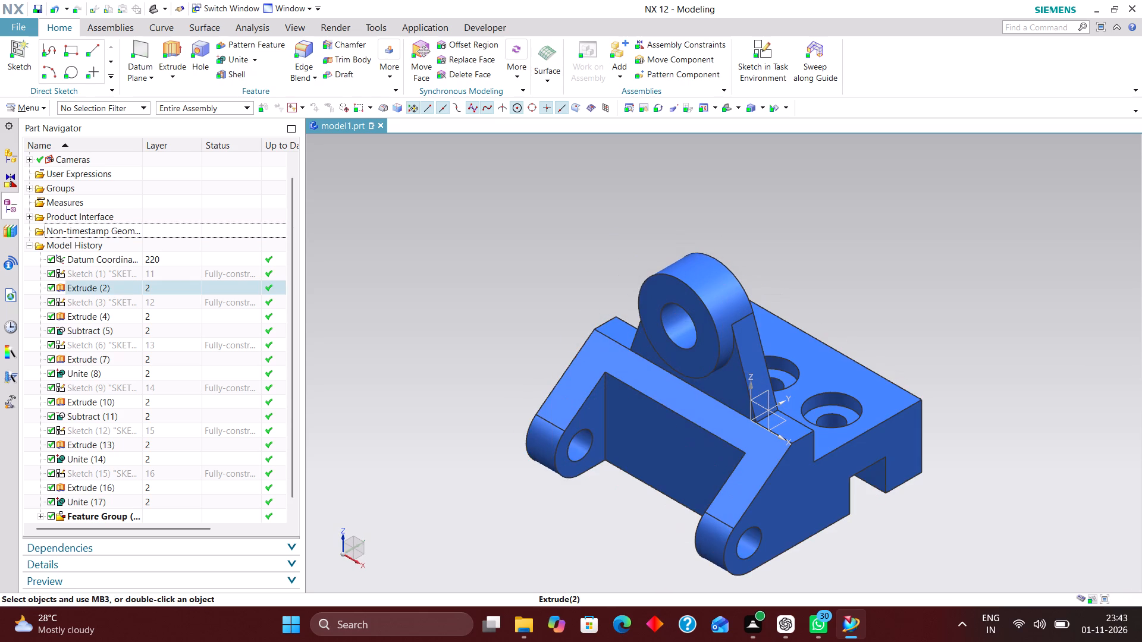
scroll(487, 243, "down", 3)
scroll(500, 267, "up", 2)
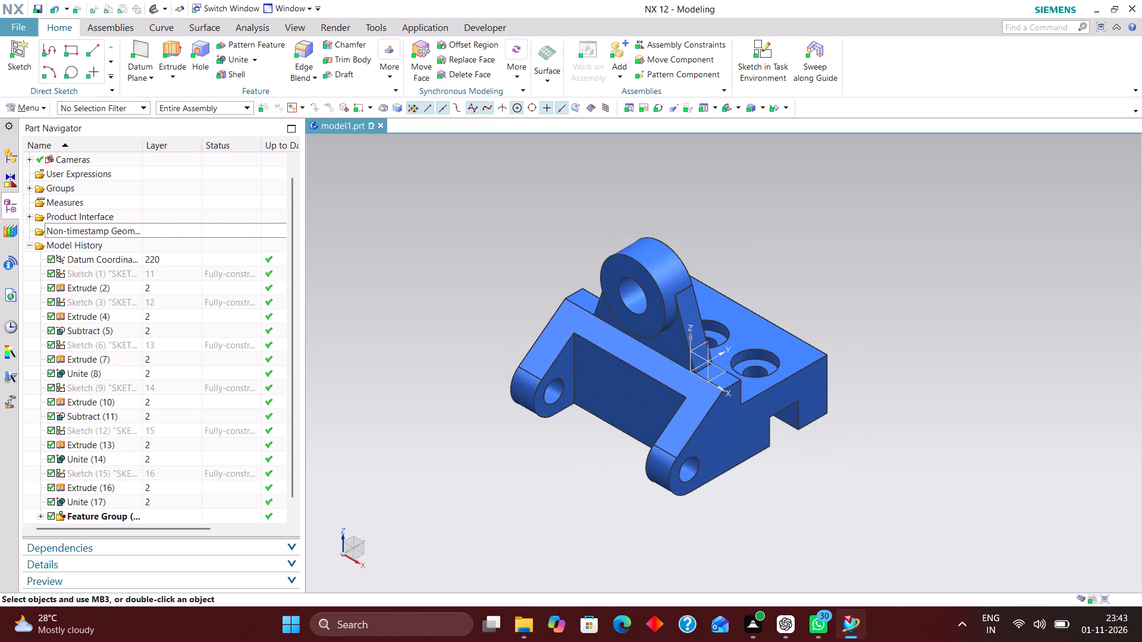
scroll(512, 280, "down", 2)
scroll(515, 291, "up", 3)
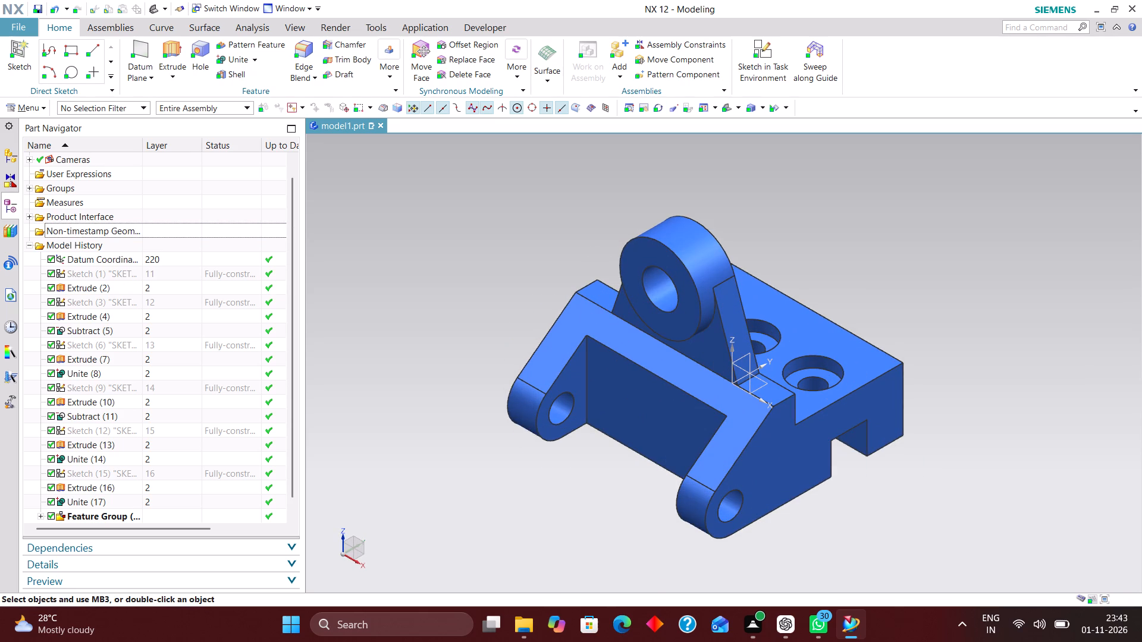
right_click(645, 375)
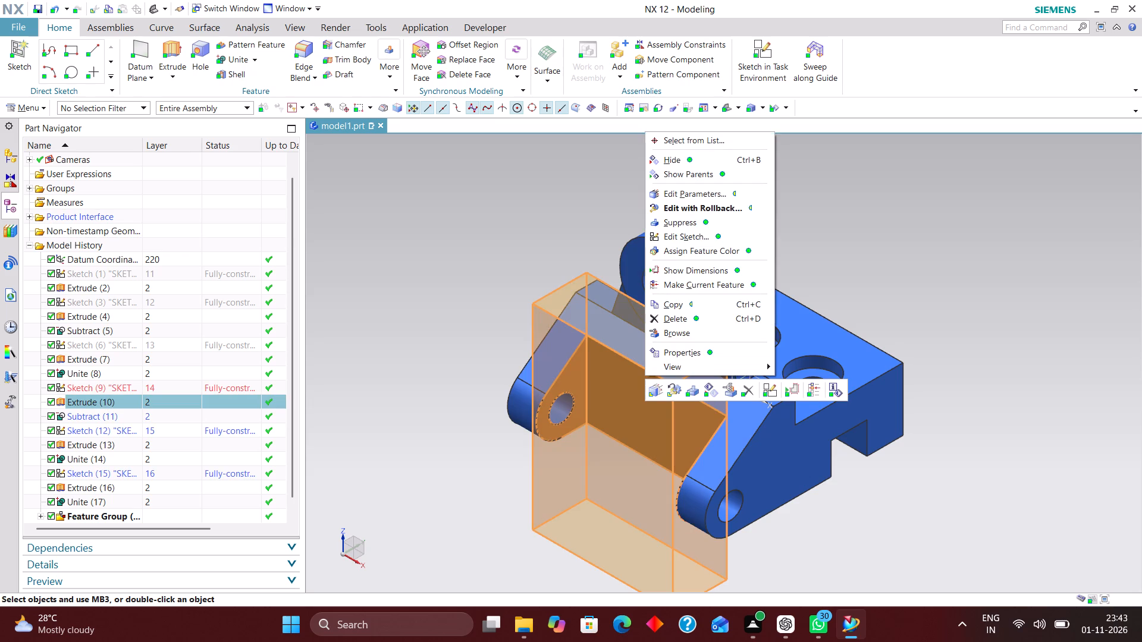
right_click(876, 374)
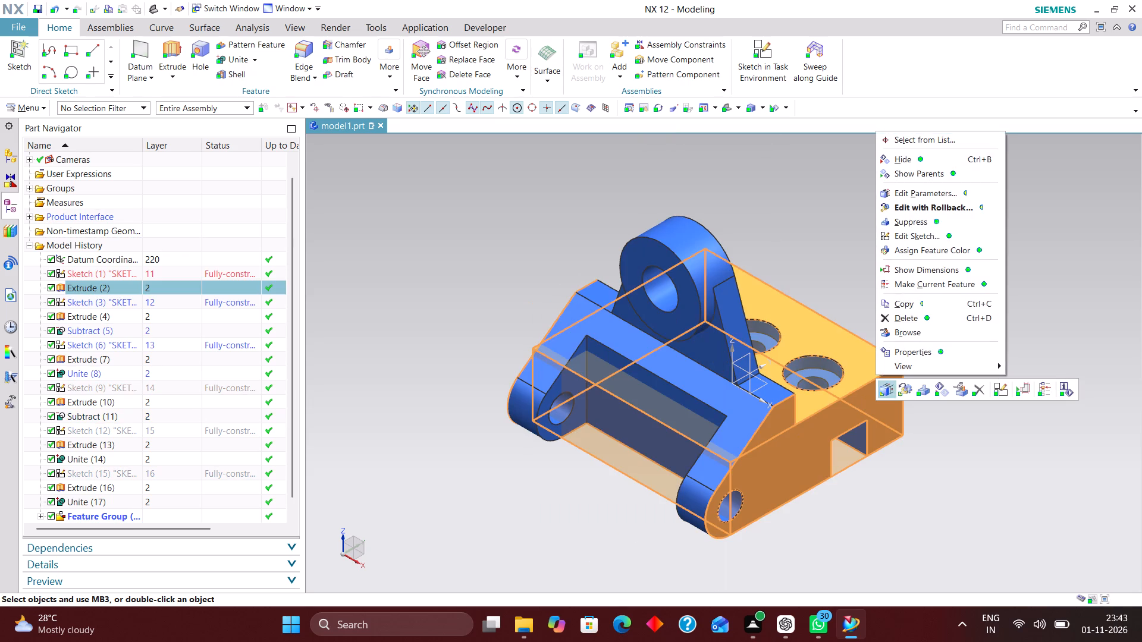
left_click(964, 495)
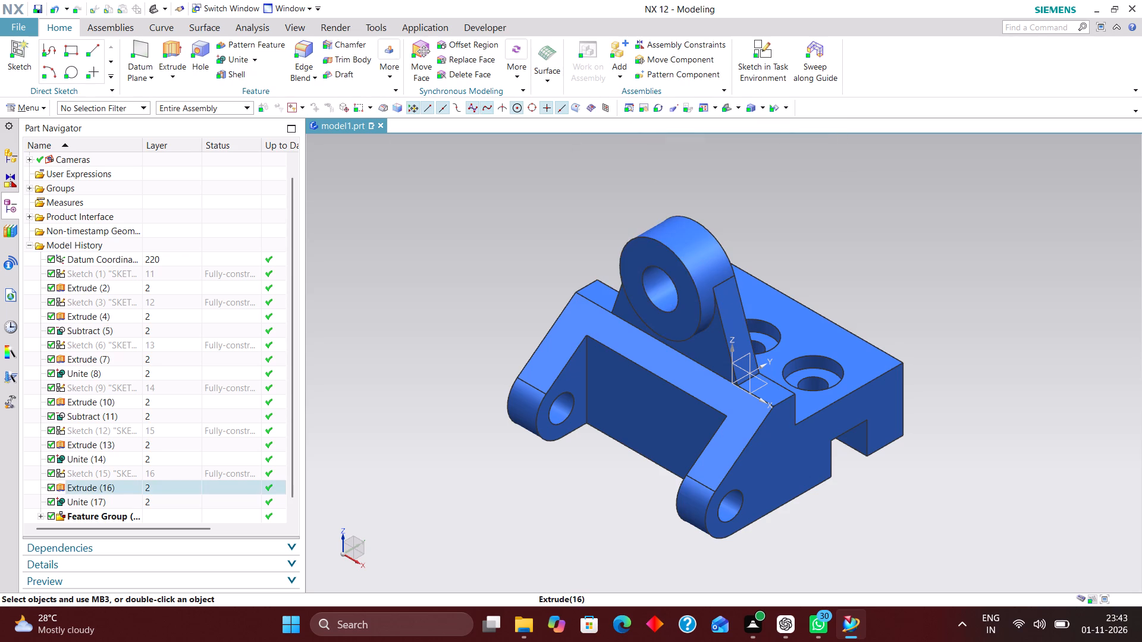
Create a new A3-size drawing file in millimetres that references model1, keeping the name model1_dwg1.prt.
left_click(17, 29)
left_click(33, 43)
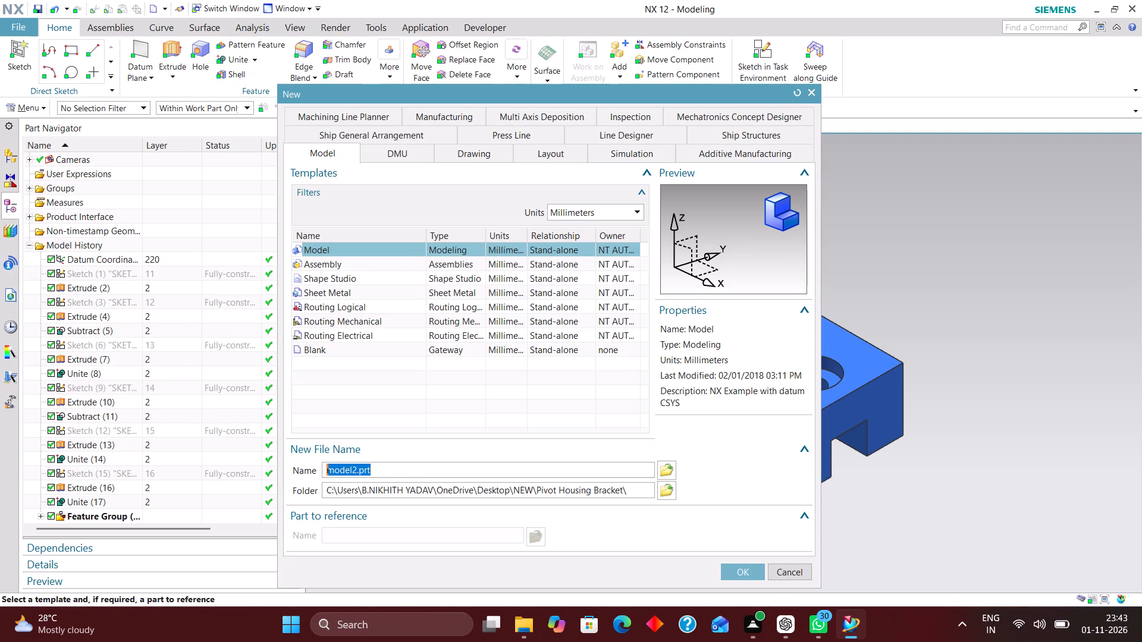
left_click(459, 154)
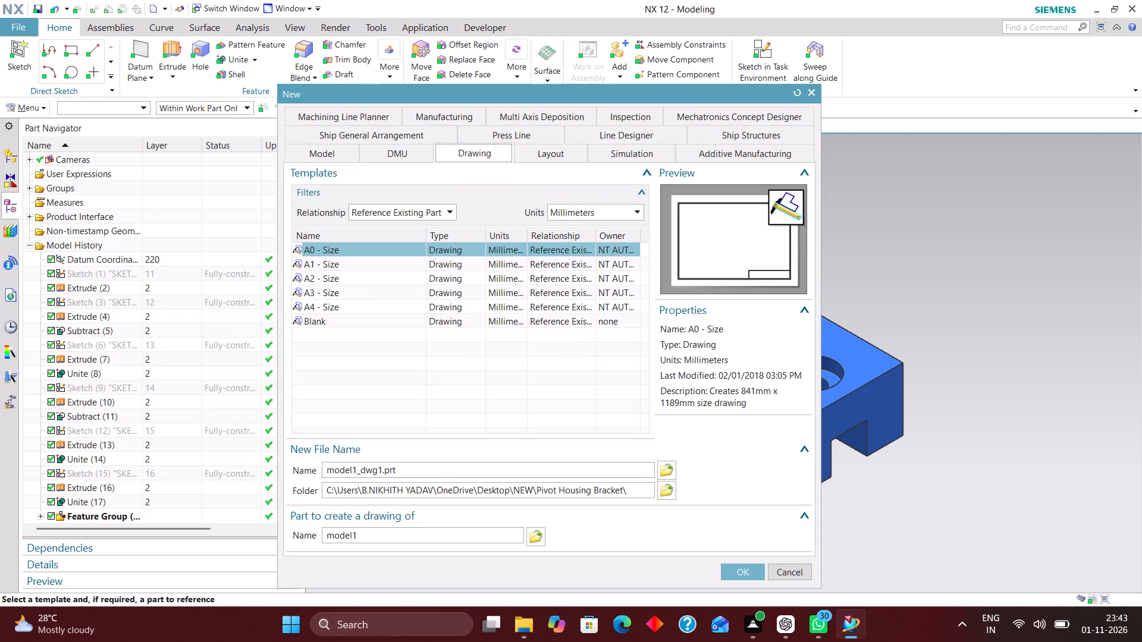
left_click(366, 292)
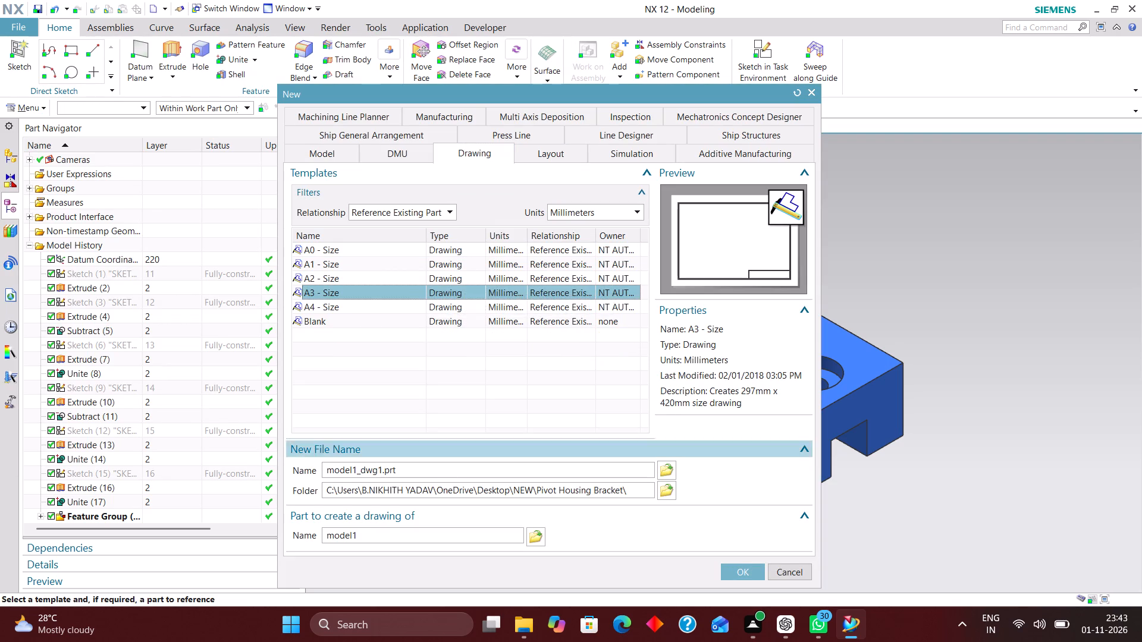
left_click(739, 572)
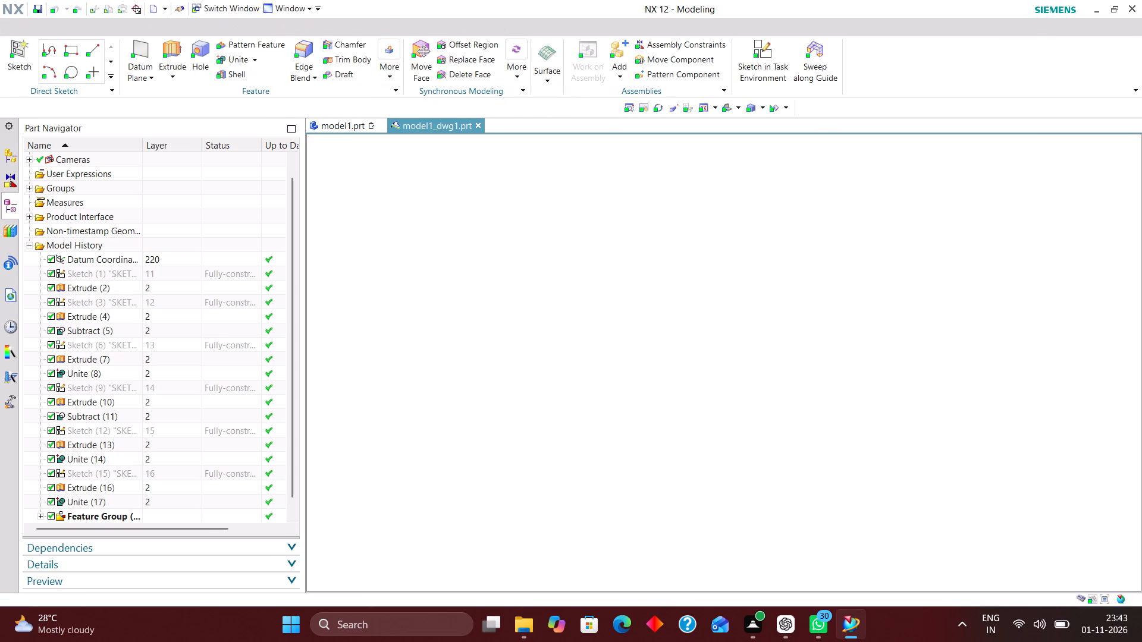
left_click(343, 298)
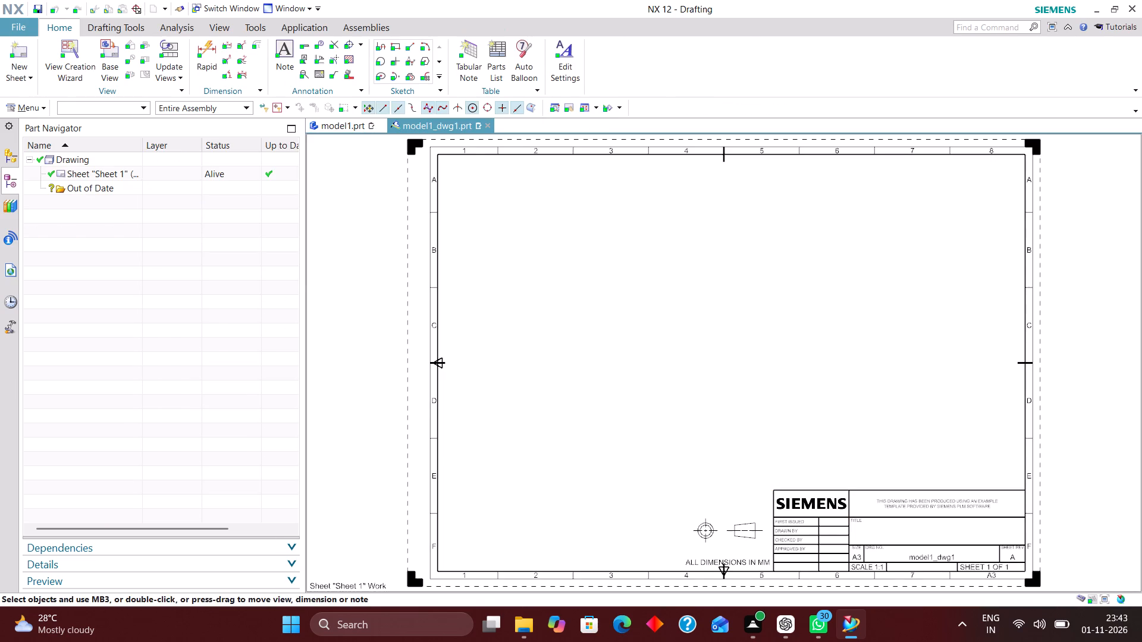
left_click(440, 394)
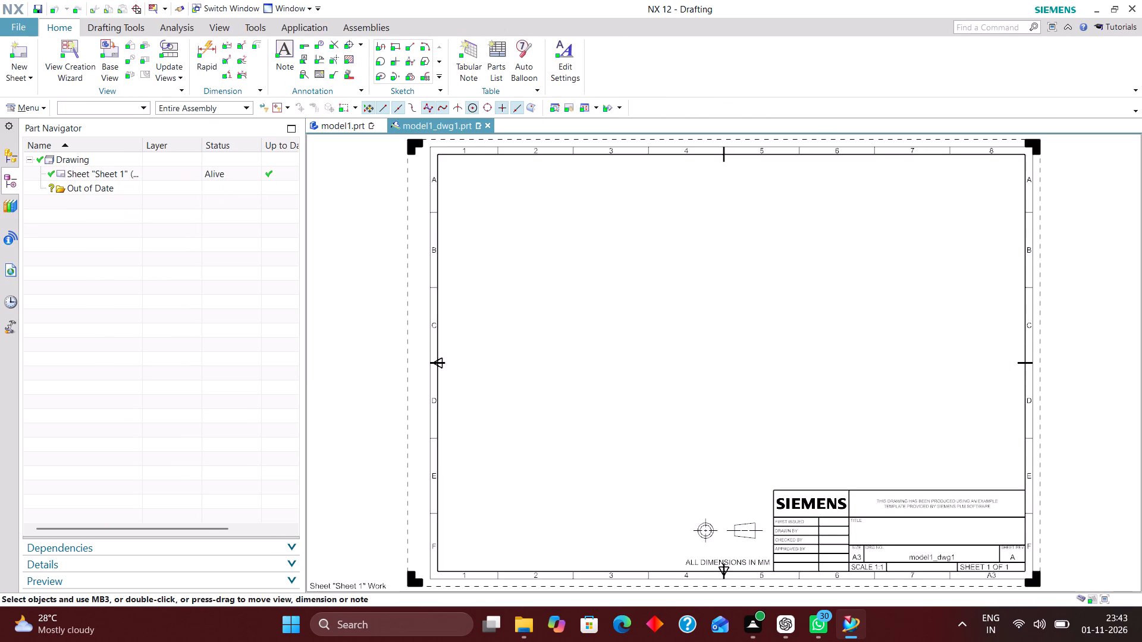
Set the drawing's work layer to 2 in the Layer Settings.
key("ctrl+l")
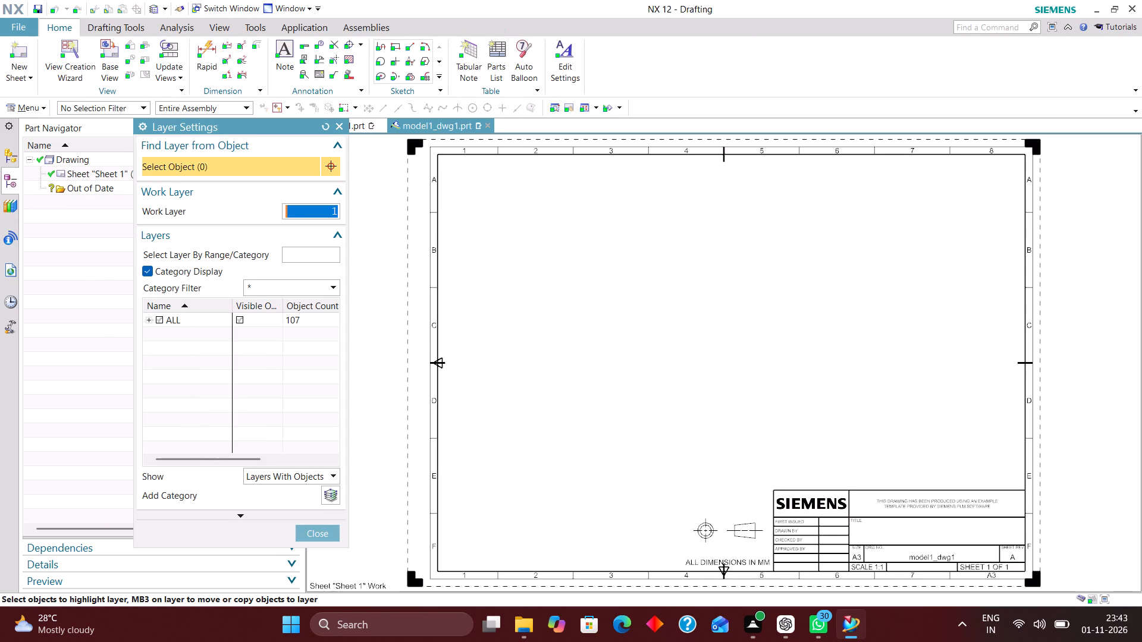
key("2")
key("Return")
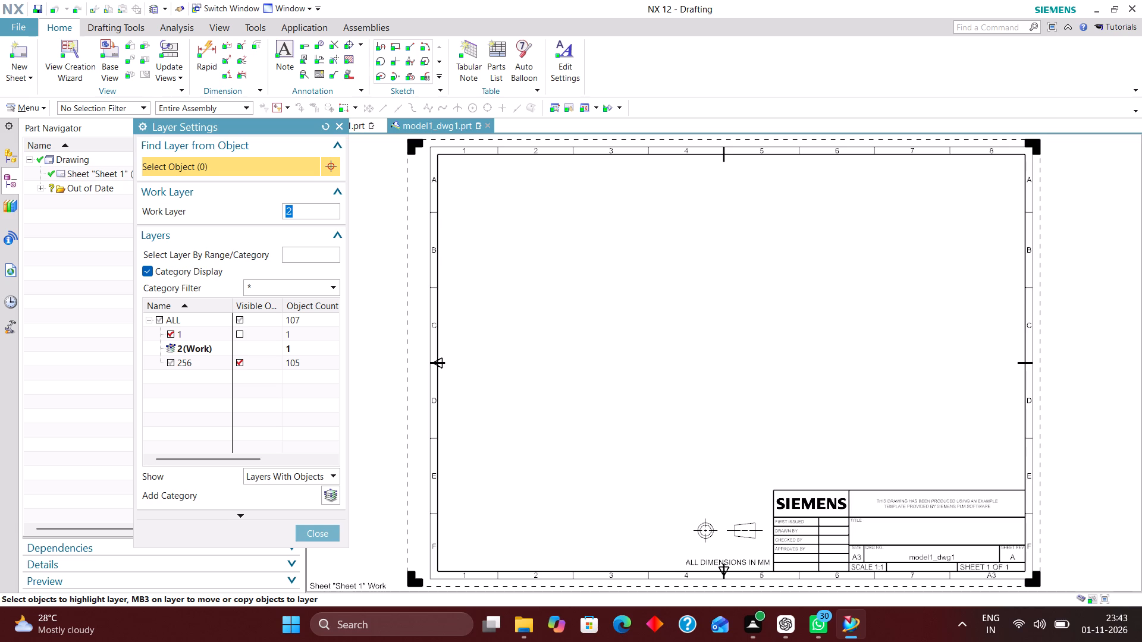
left_click(320, 531)
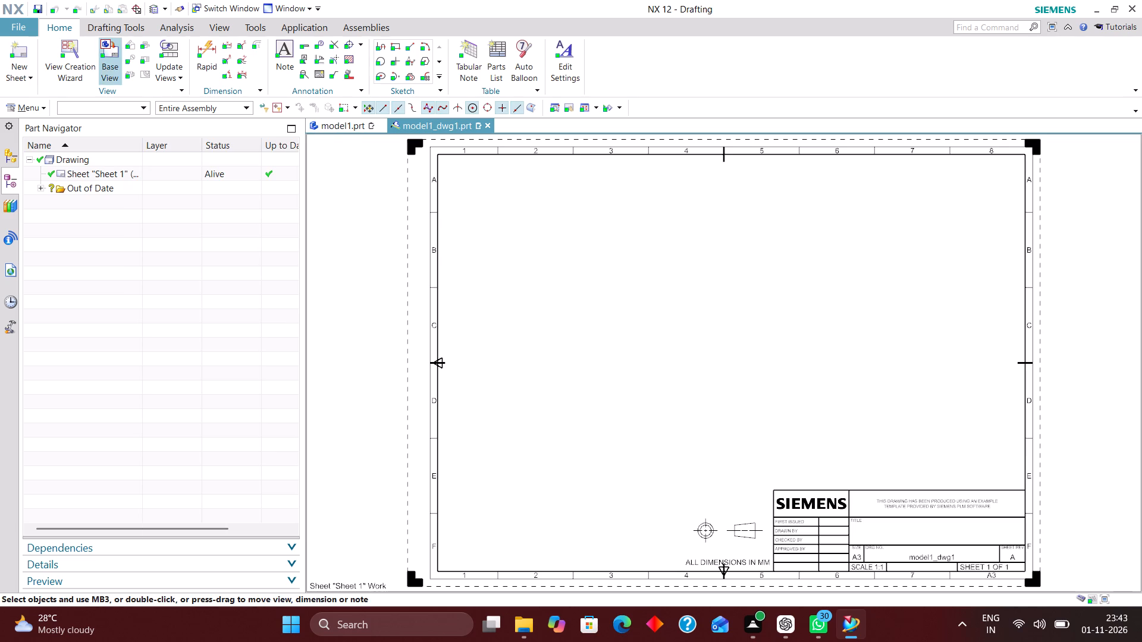
Place an Isometric base view of the bracket at 1:1 scale in the sheet's upper-right area, without adding projected views.
left_click(111, 55)
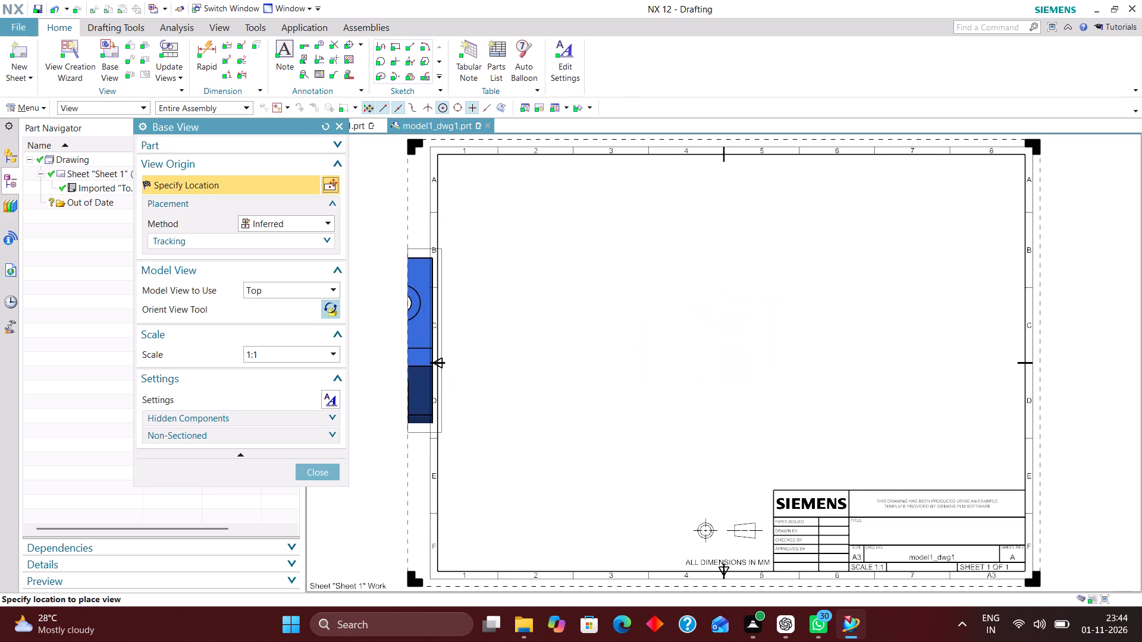
left_click(315, 293)
left_click(308, 385)
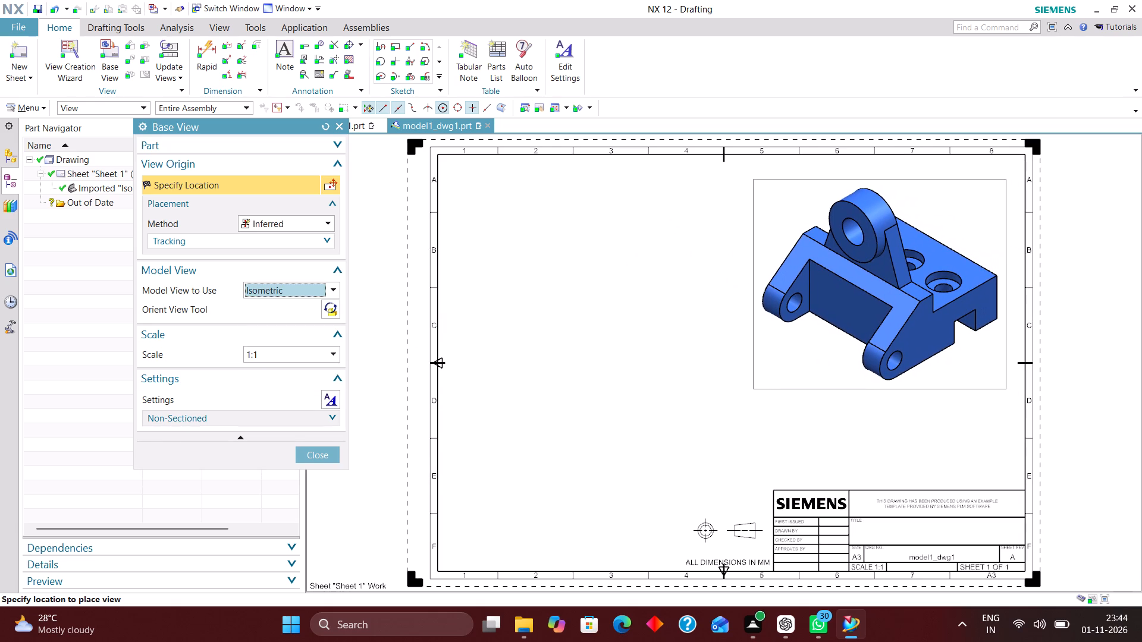
left_click(879, 280)
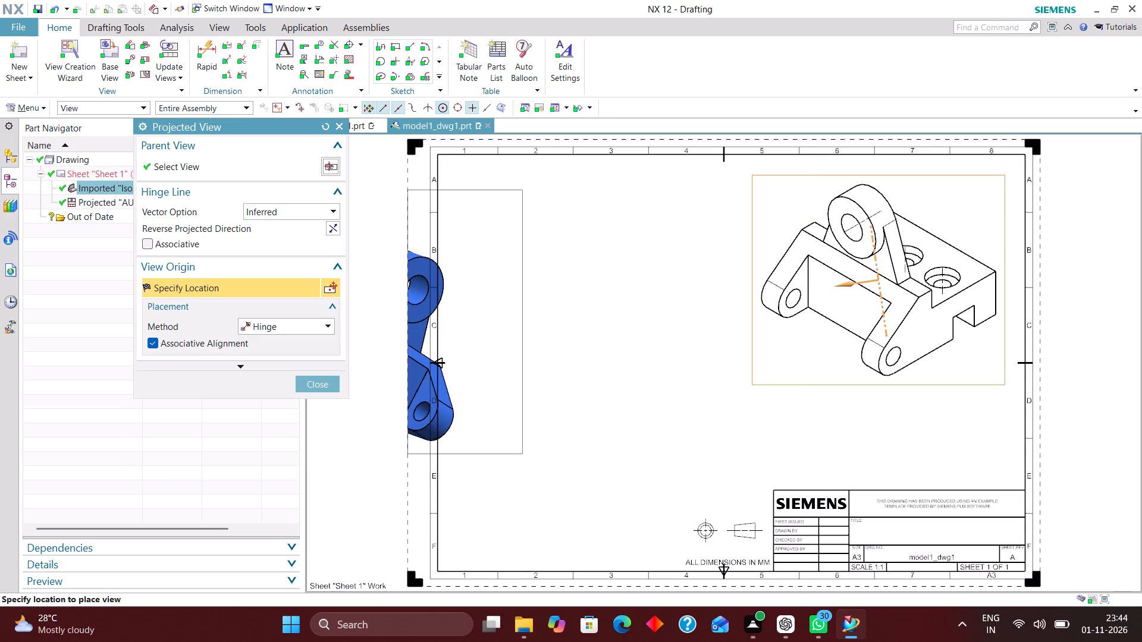
left_click(316, 383)
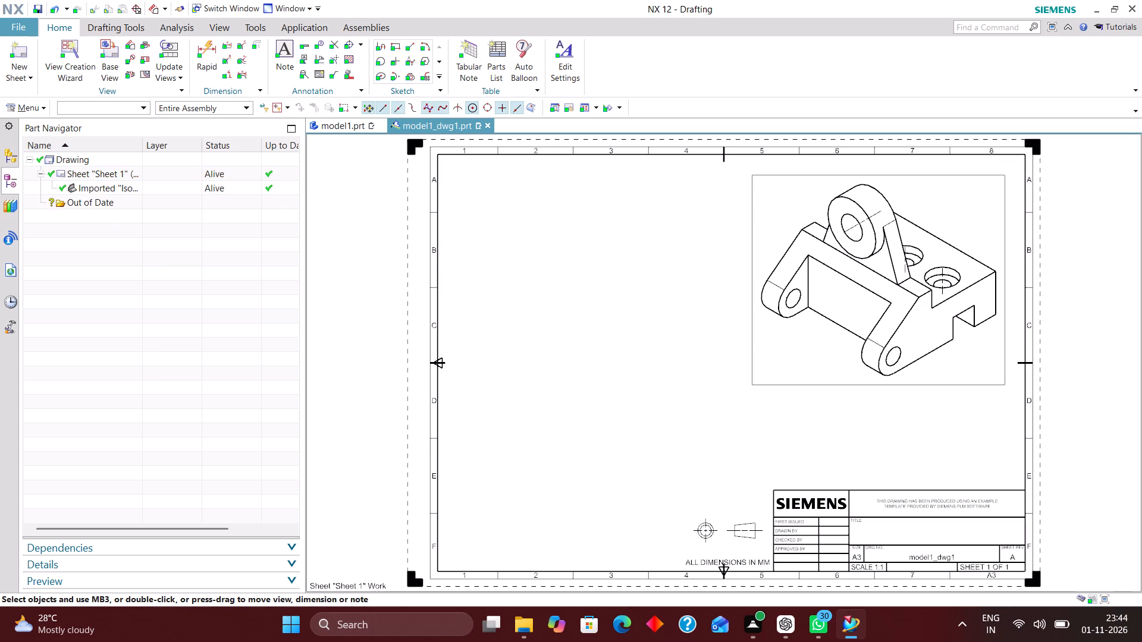
Place a Top base view at 1:2 scale in the sheet's upper-left area, without adding projected views.
left_click(101, 50)
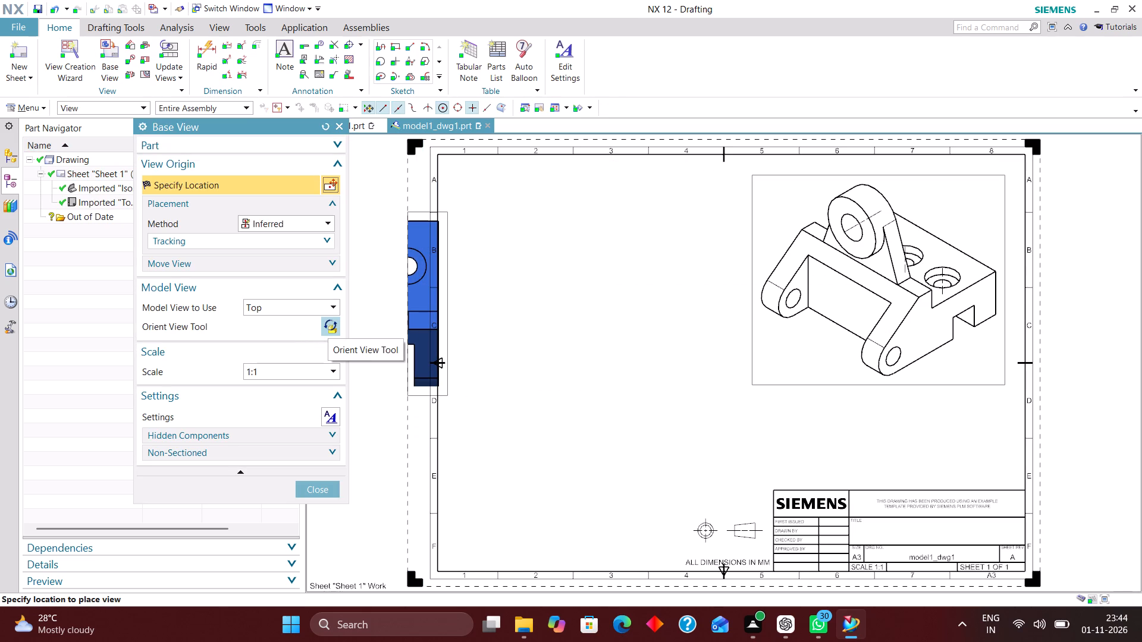
left_click(303, 368)
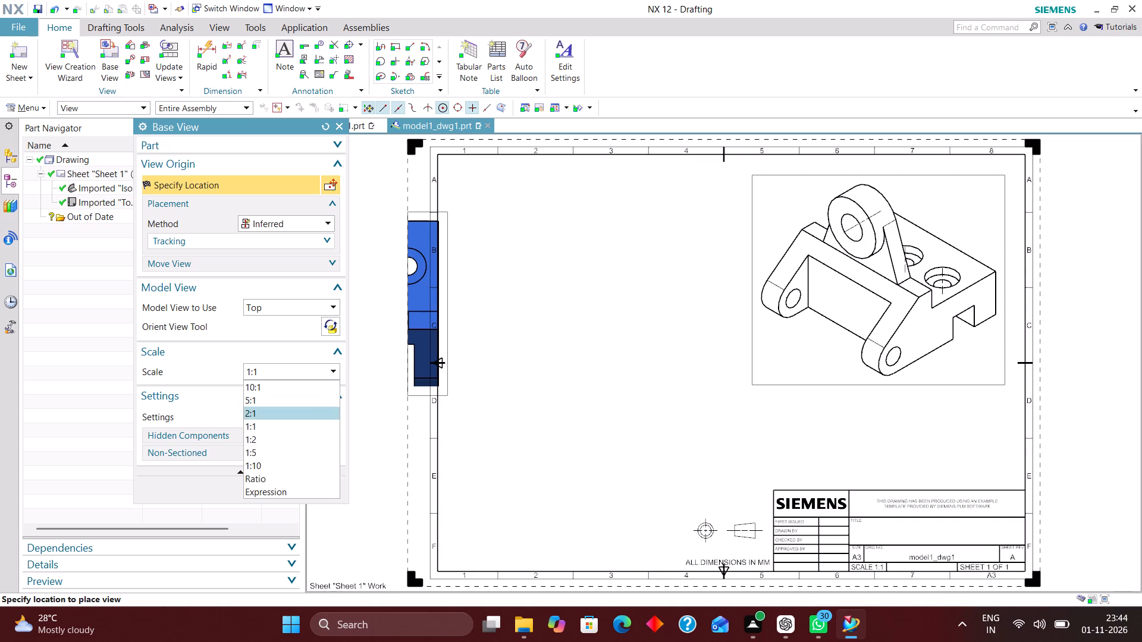
left_click(270, 435)
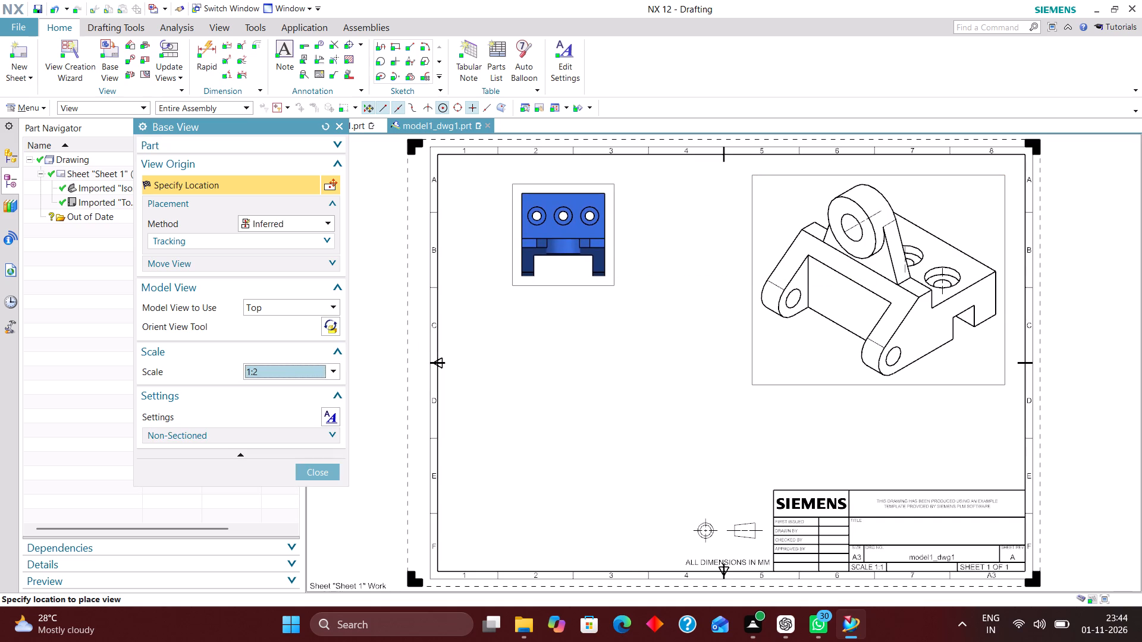
left_click(563, 235)
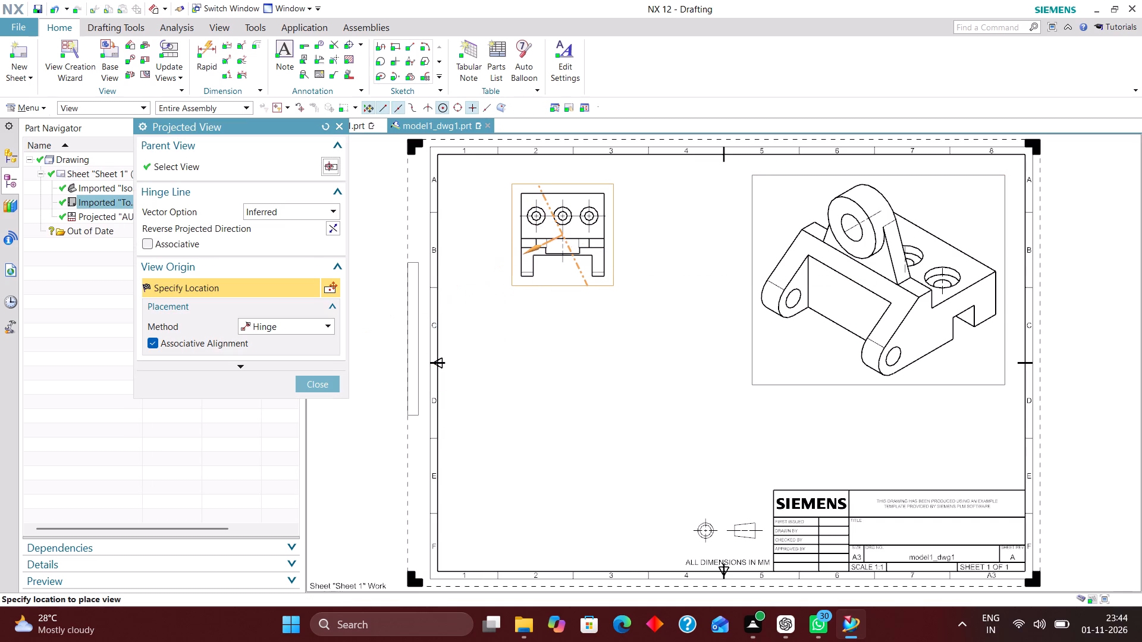
left_click(325, 381)
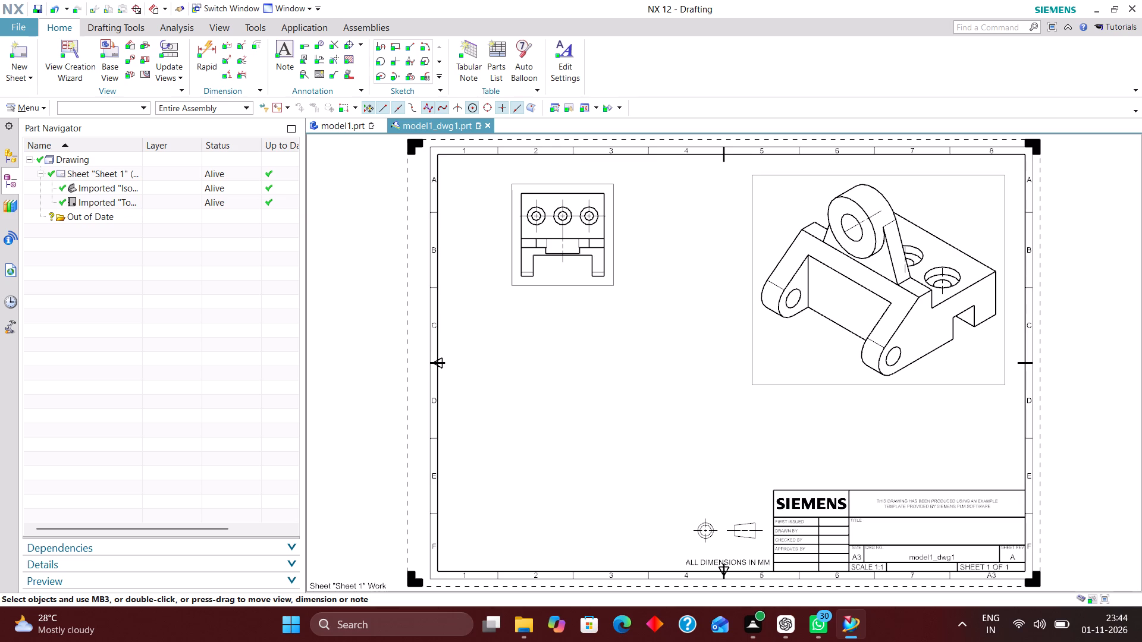
Place a Front base view at 1:2 scale, aligned directly below the top view, without adding projected views.
left_click(117, 42)
left_click(297, 307)
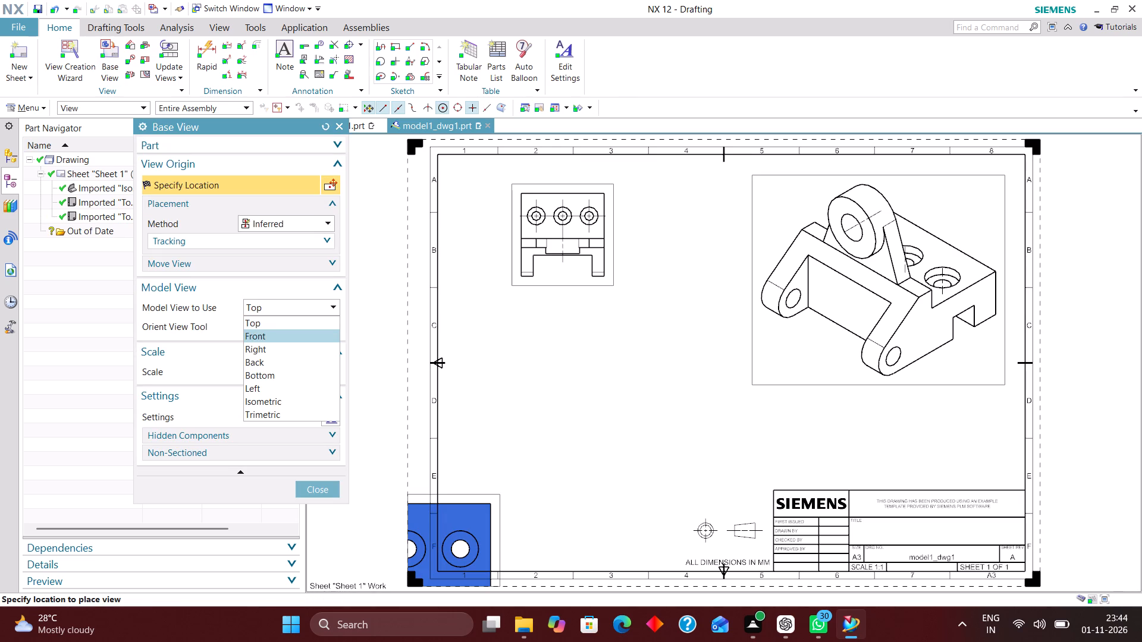
left_click(281, 336)
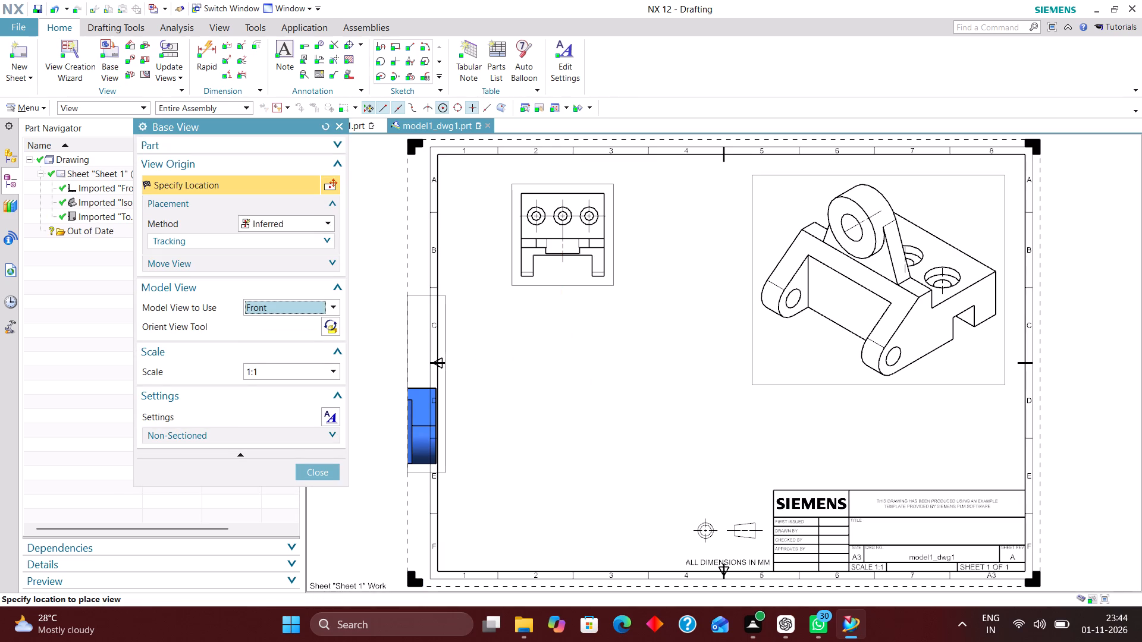
left_click(303, 370)
left_click(289, 436)
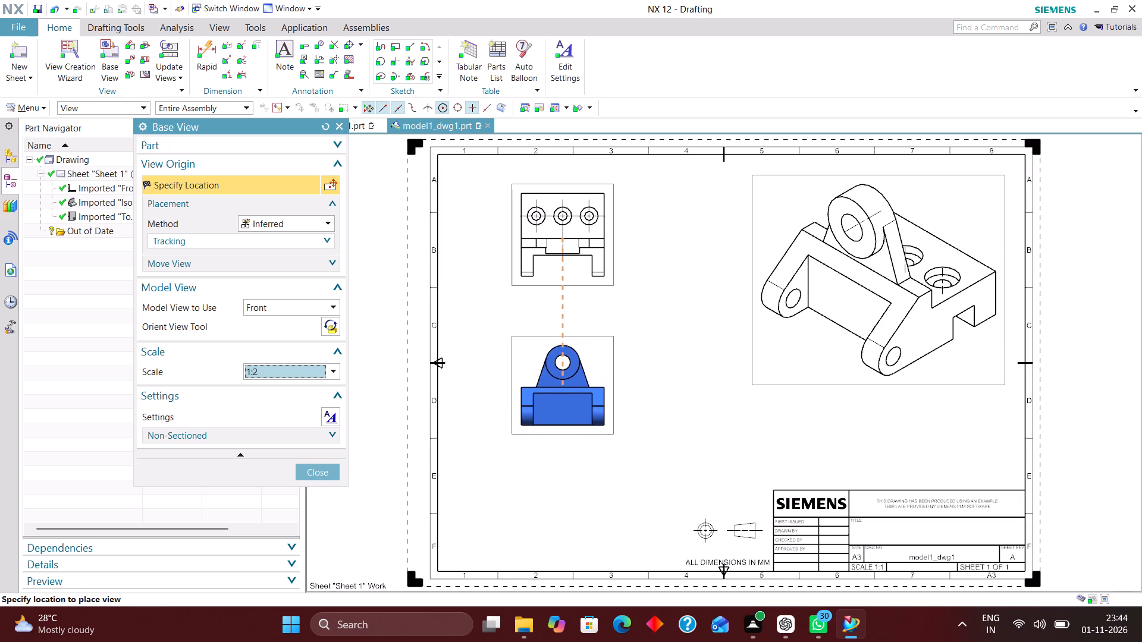
left_click(561, 382)
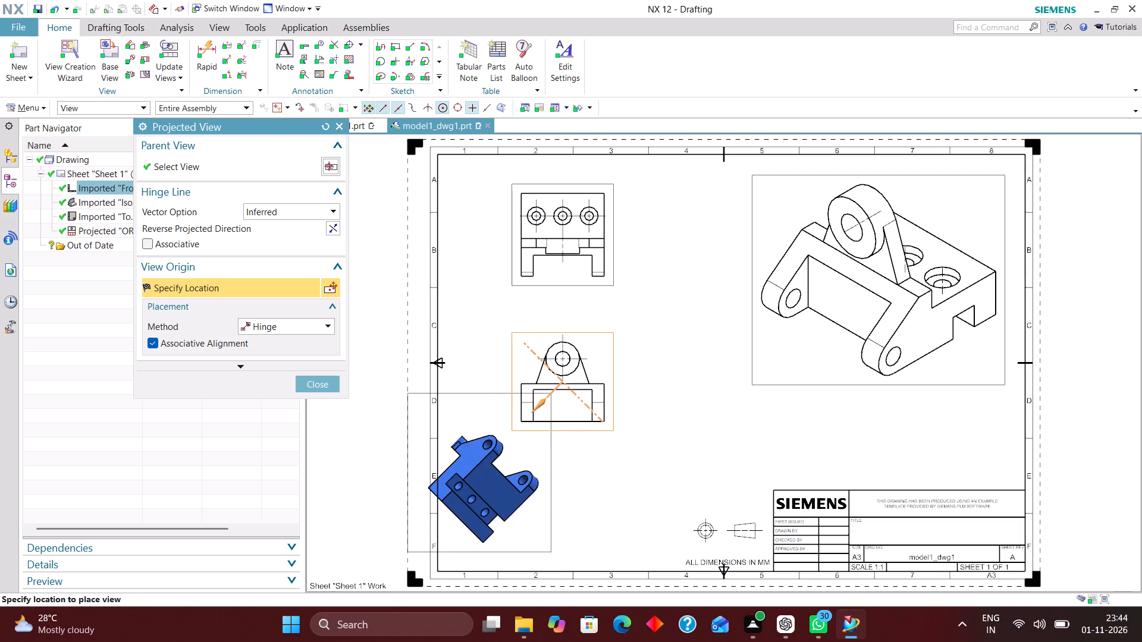
left_click(331, 389)
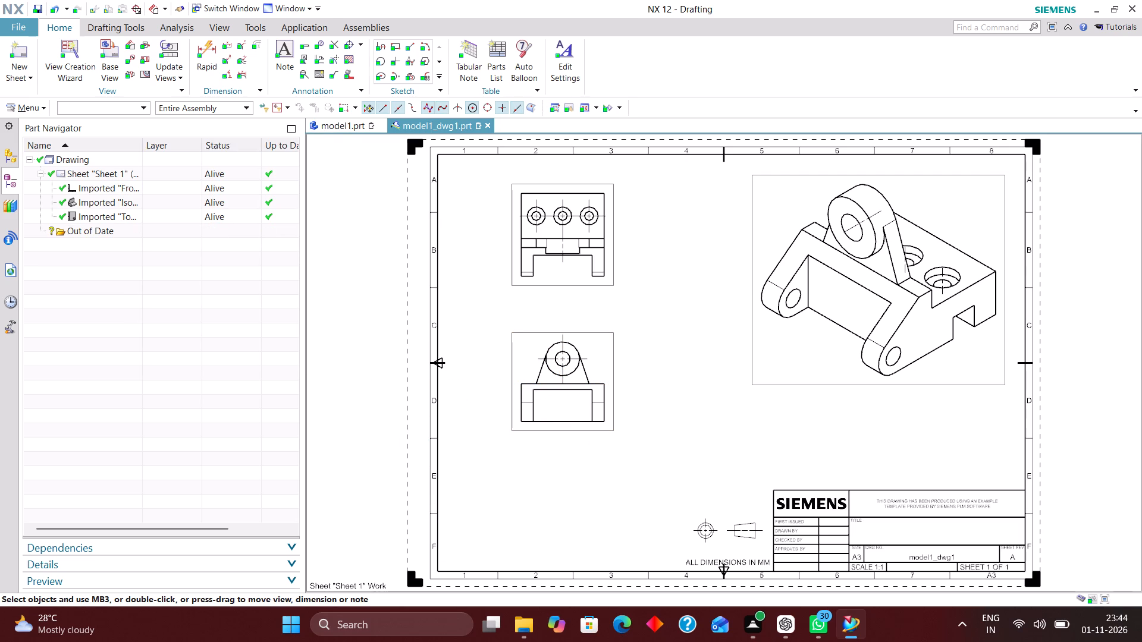
Place a Right base view at 1:2 scale, aligned directly below the front view, without adding projected views.
left_click(114, 58)
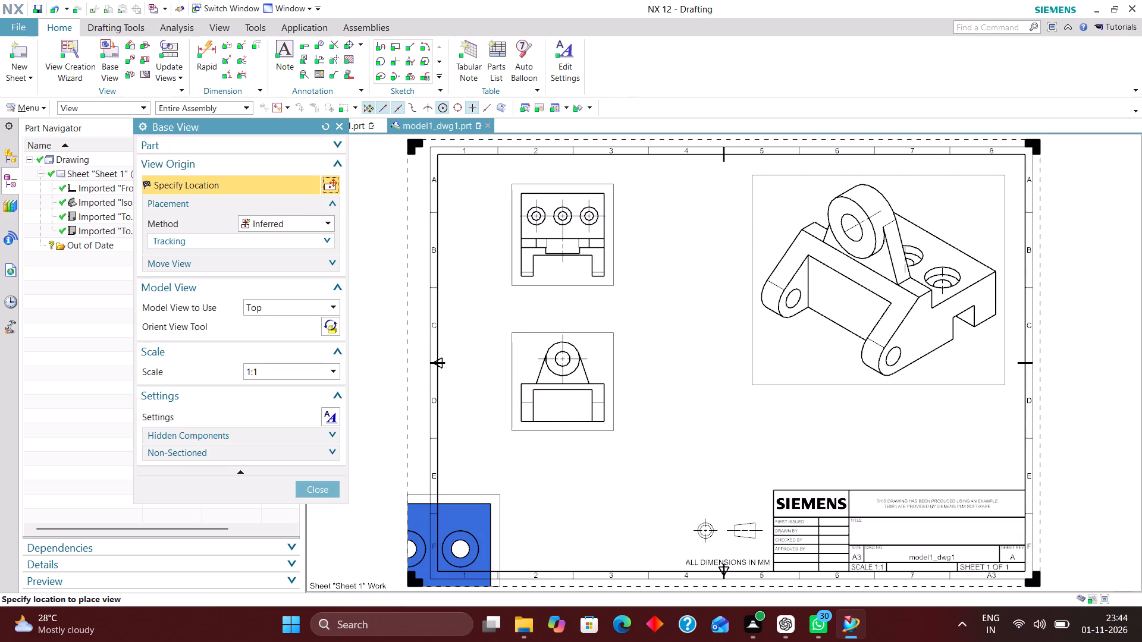
left_click(298, 303)
left_click(280, 352)
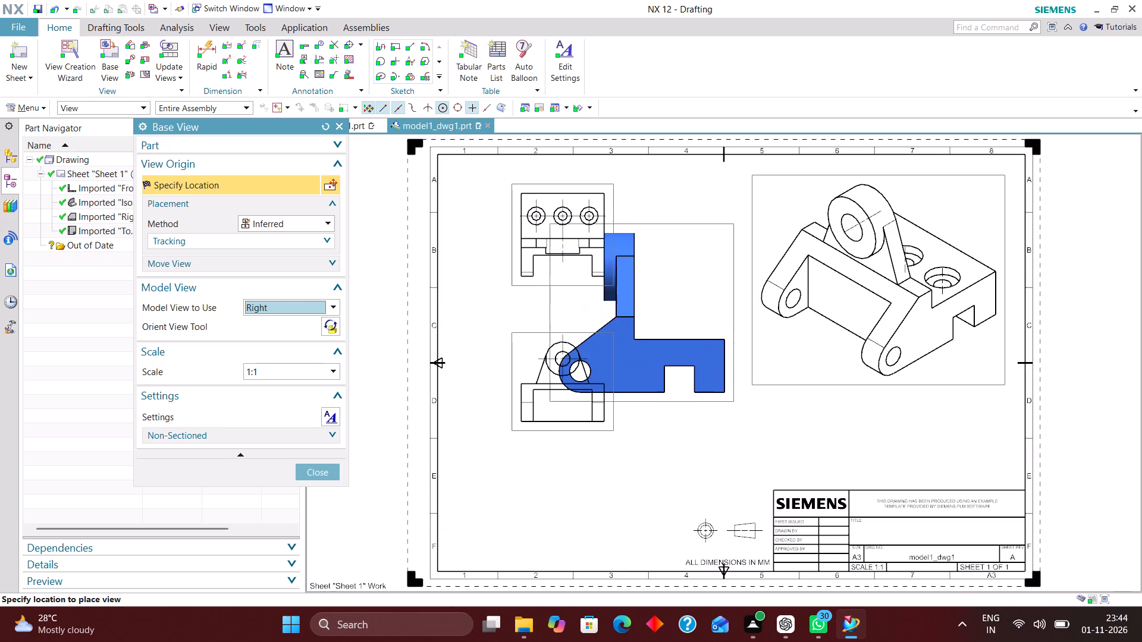
scroll(647, 298, "down", 3)
scroll(647, 373, "up", 1)
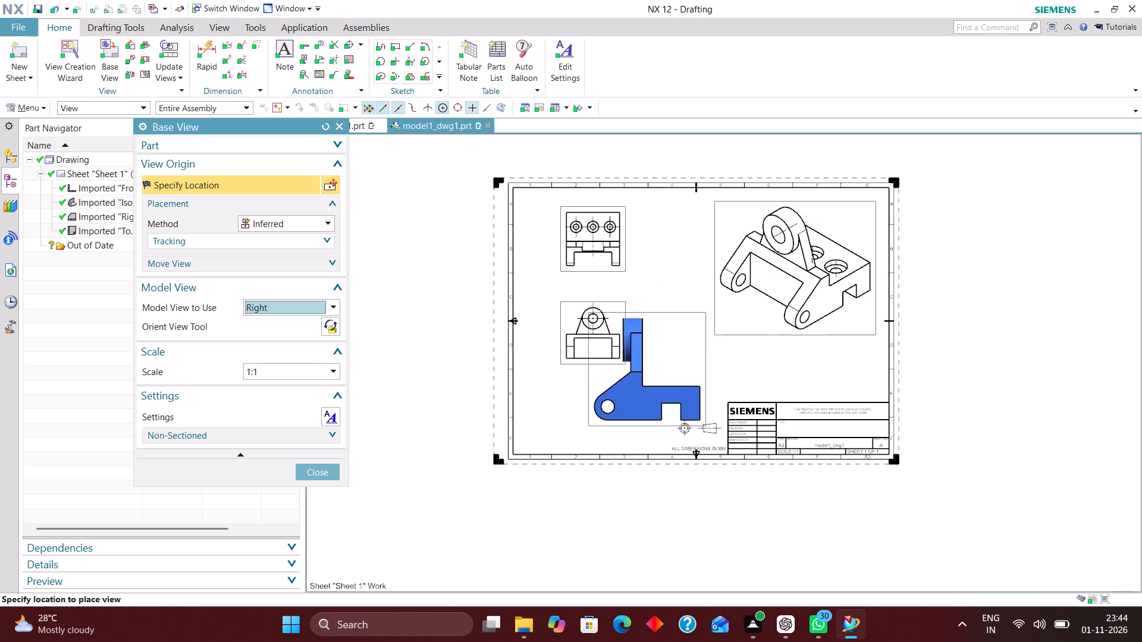
scroll(647, 369, "up", 1)
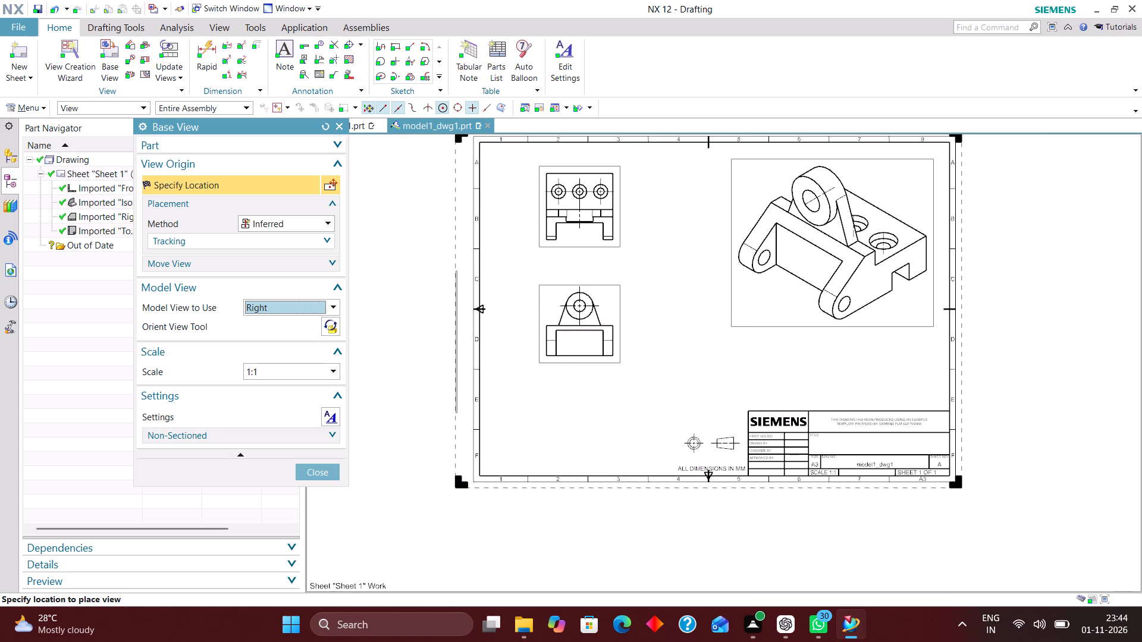
left_click(322, 369)
left_click(293, 436)
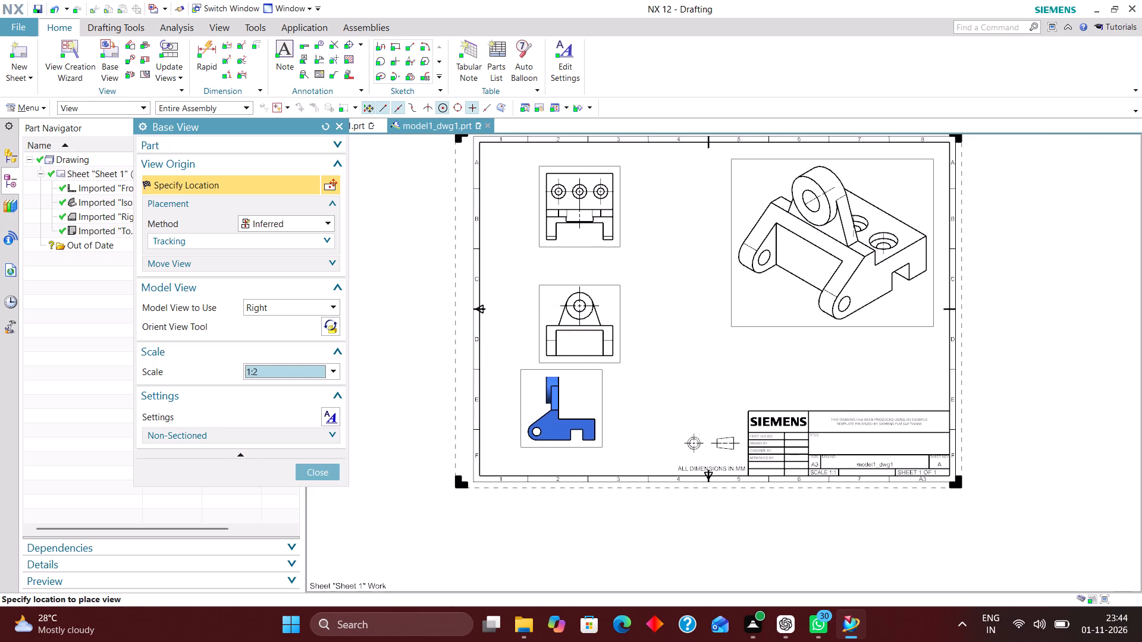
scroll(569, 409, "up", 3)
left_click(582, 425)
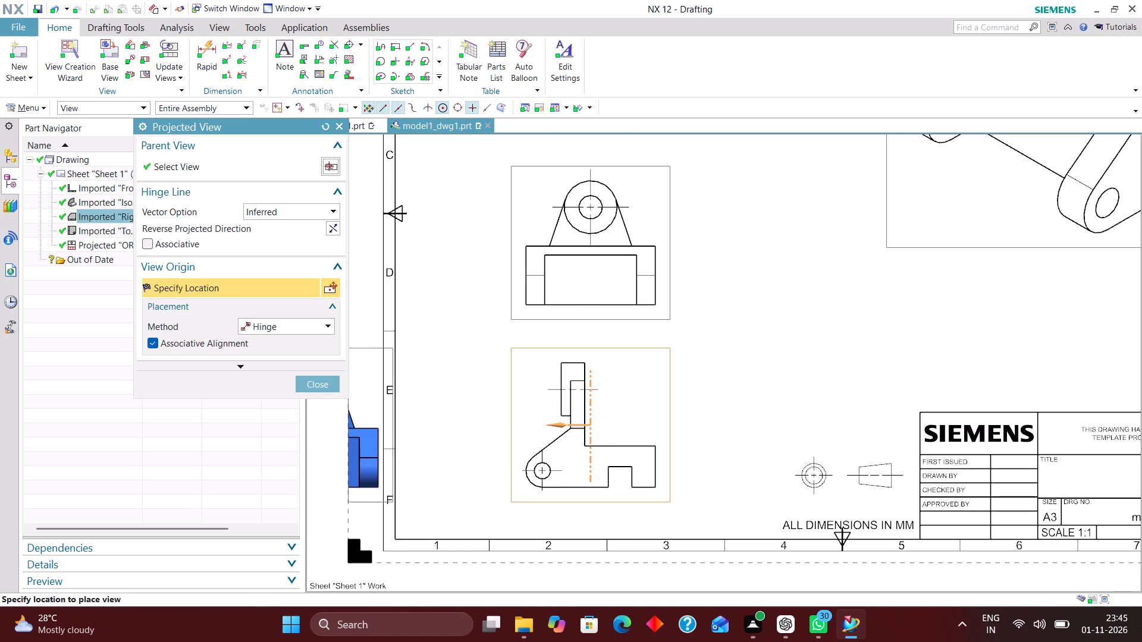
left_click(320, 386)
Move the front and right views slightly upward along the column to adjust the spacing between the three stacked views.
scroll(460, 400, "down", 2)
scroll(579, 323, "down", 1)
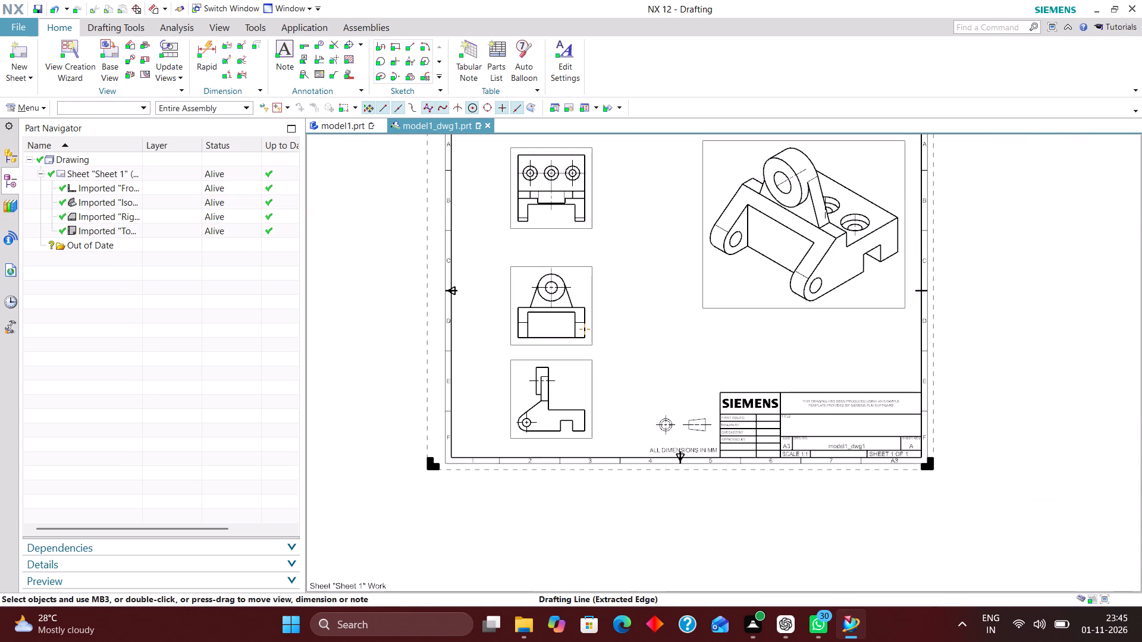
scroll(592, 294, "down", 2)
scroll(598, 244, "up", 2)
left_click_drag(588, 303, 586, 286)
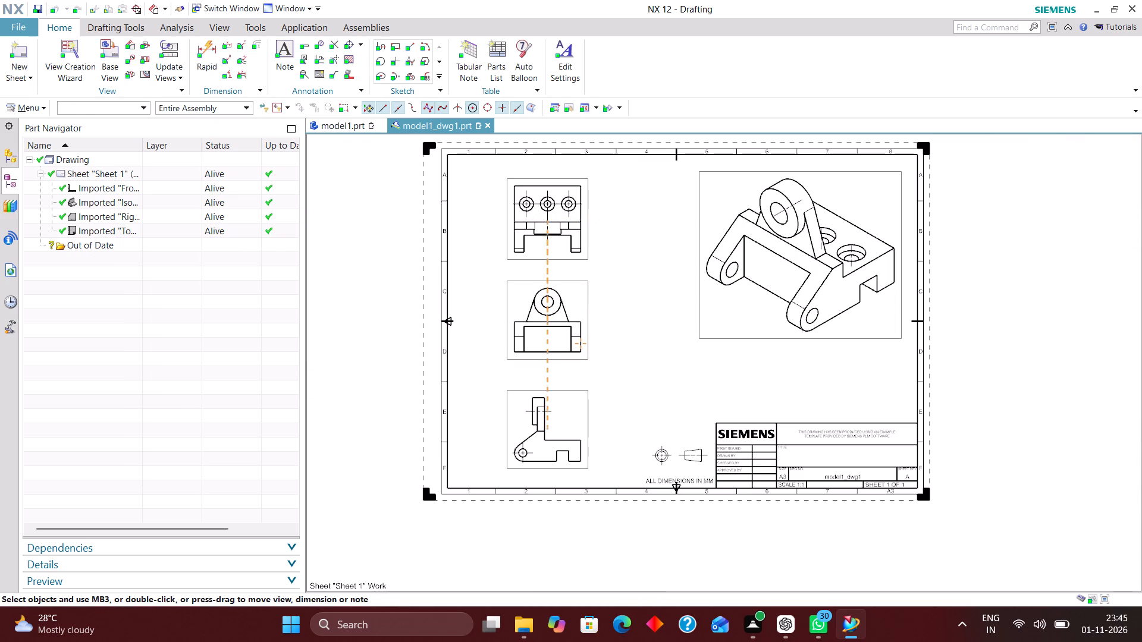
left_click_drag(586, 286, 586, 285)
left_click_drag(579, 387, 576, 376)
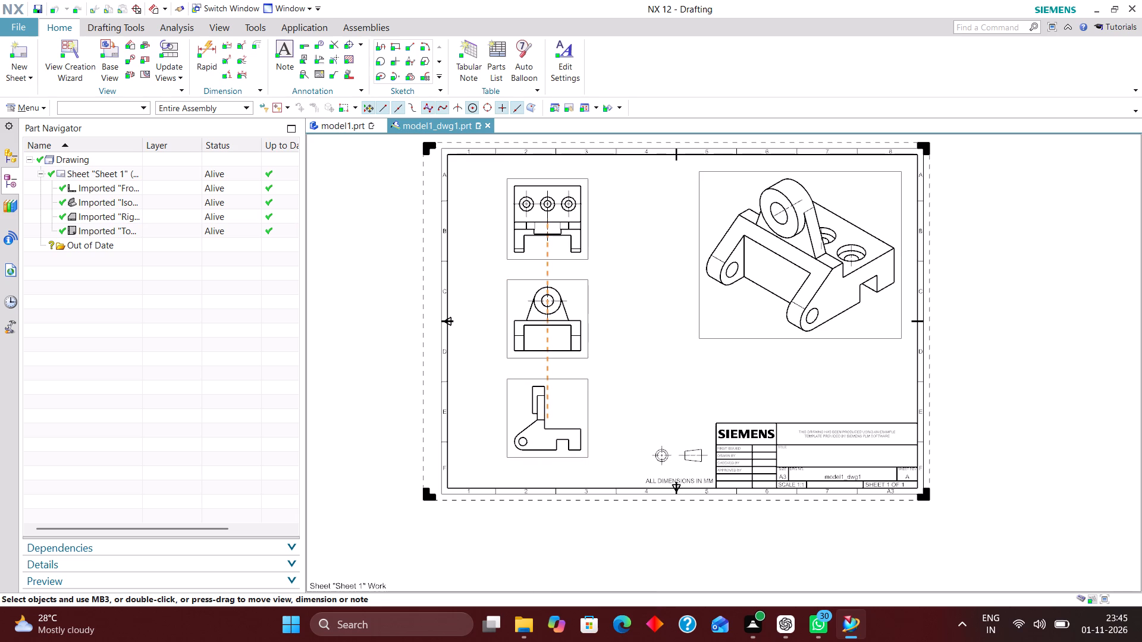
left_click_drag(576, 376, 576, 377)
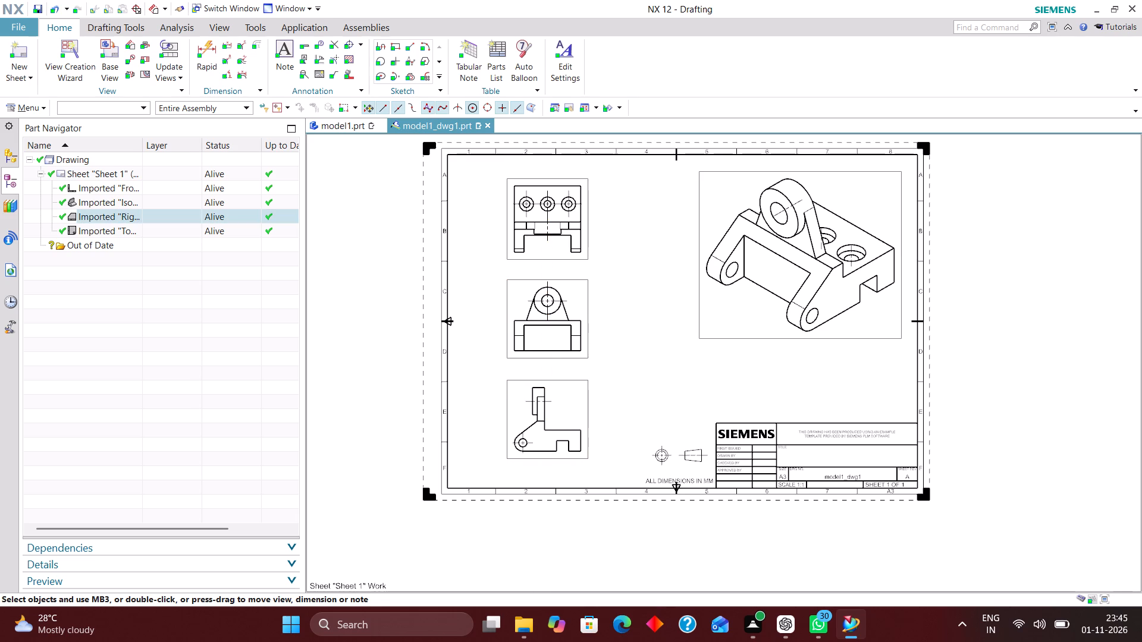
Stagger the orthographic views: shift the front view toward the sheet's middle, the top view toward the left border, and the right view slightly up and left.
left_click_drag(588, 301, 641, 301)
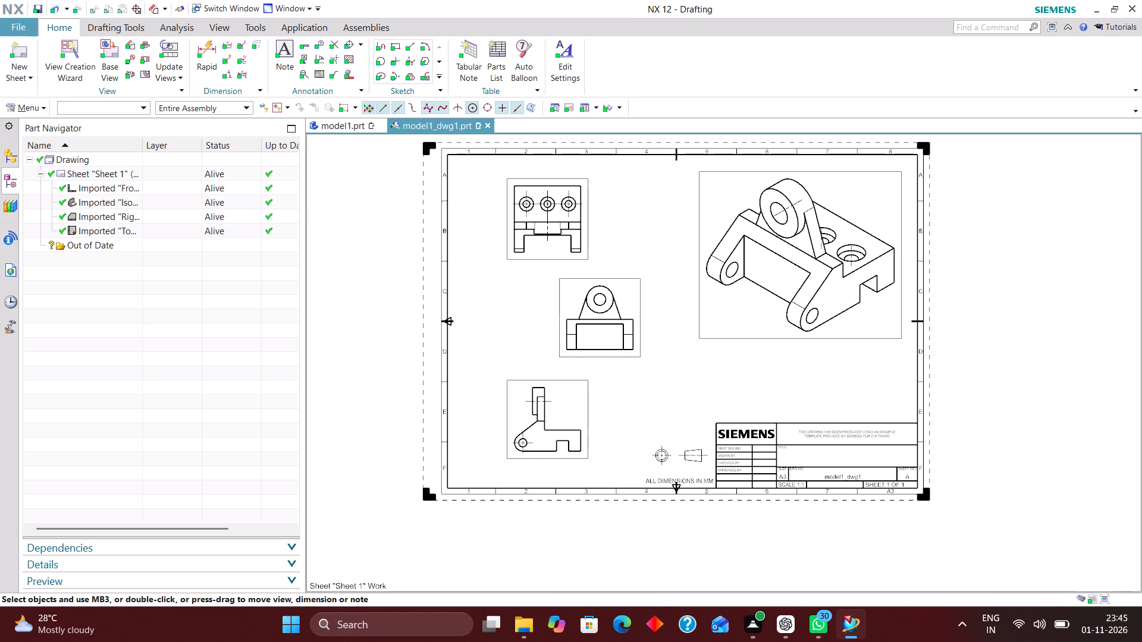
left_click_drag(641, 301, 664, 310)
left_click_drag(510, 244, 501, 243)
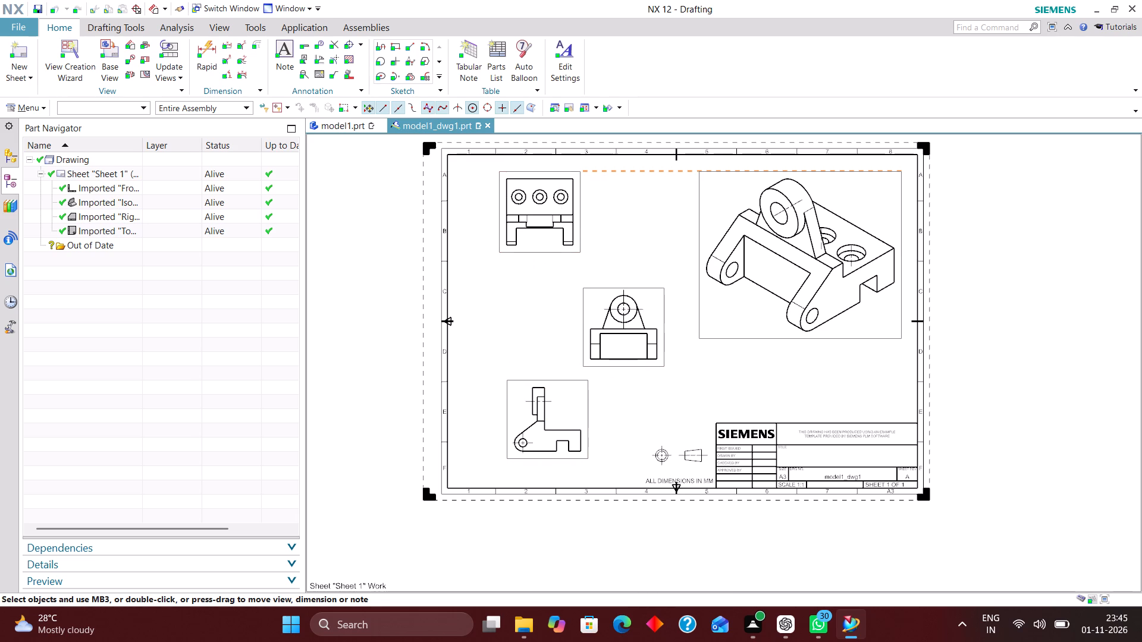
left_click_drag(501, 243, 490, 246)
left_click_drag(632, 284, 634, 283)
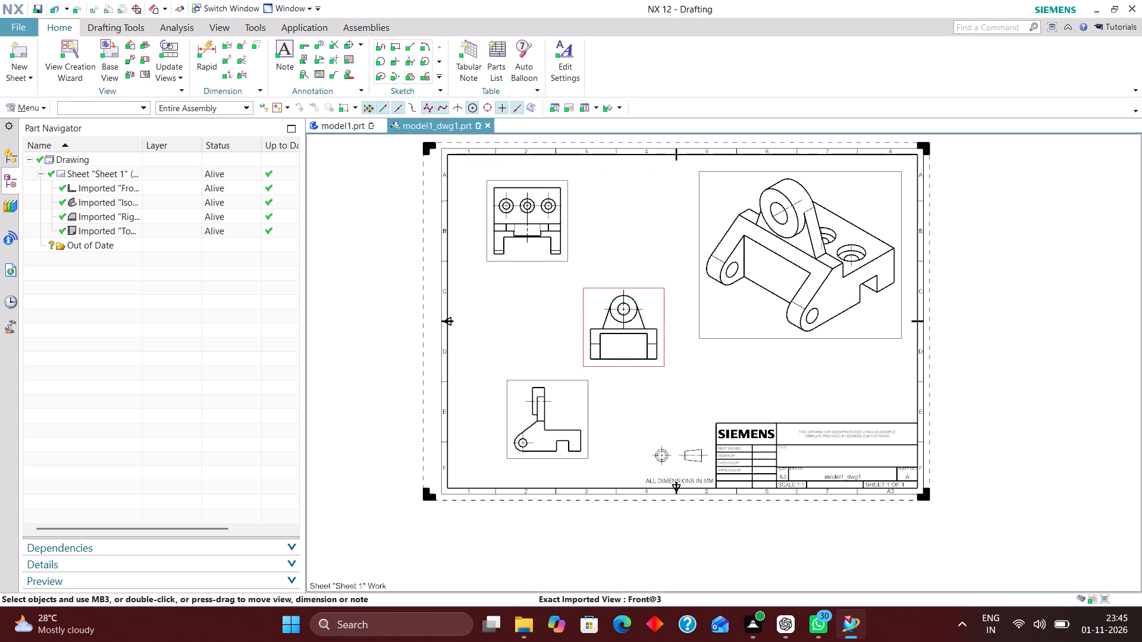
left_click_drag(634, 283, 636, 273)
left_click_drag(587, 377, 571, 363)
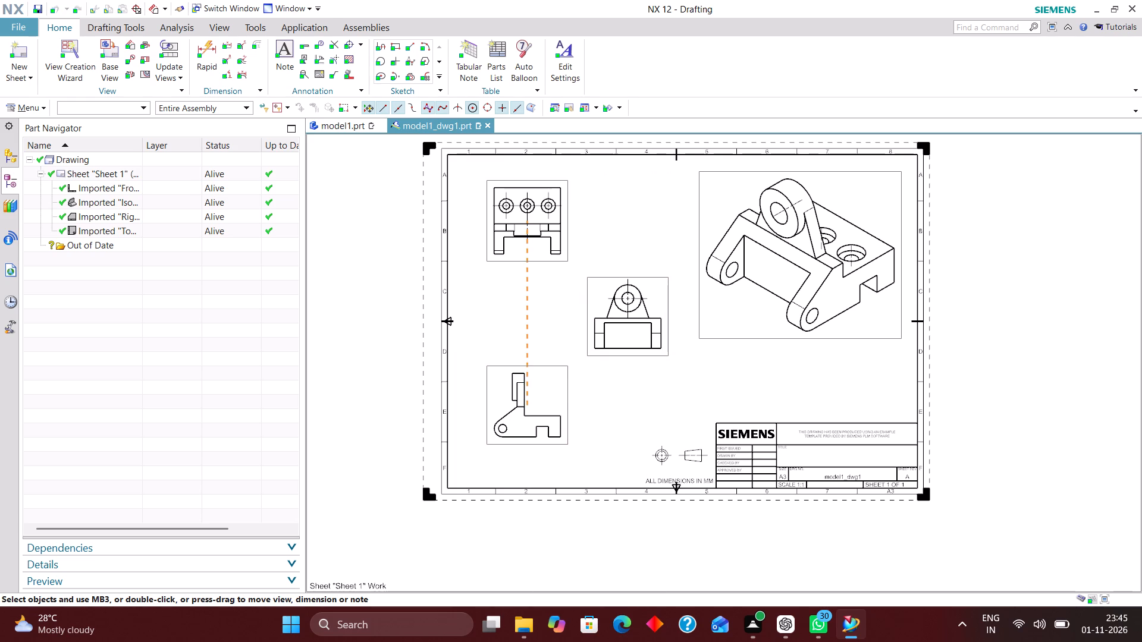
left_click_drag(571, 363, 577, 366)
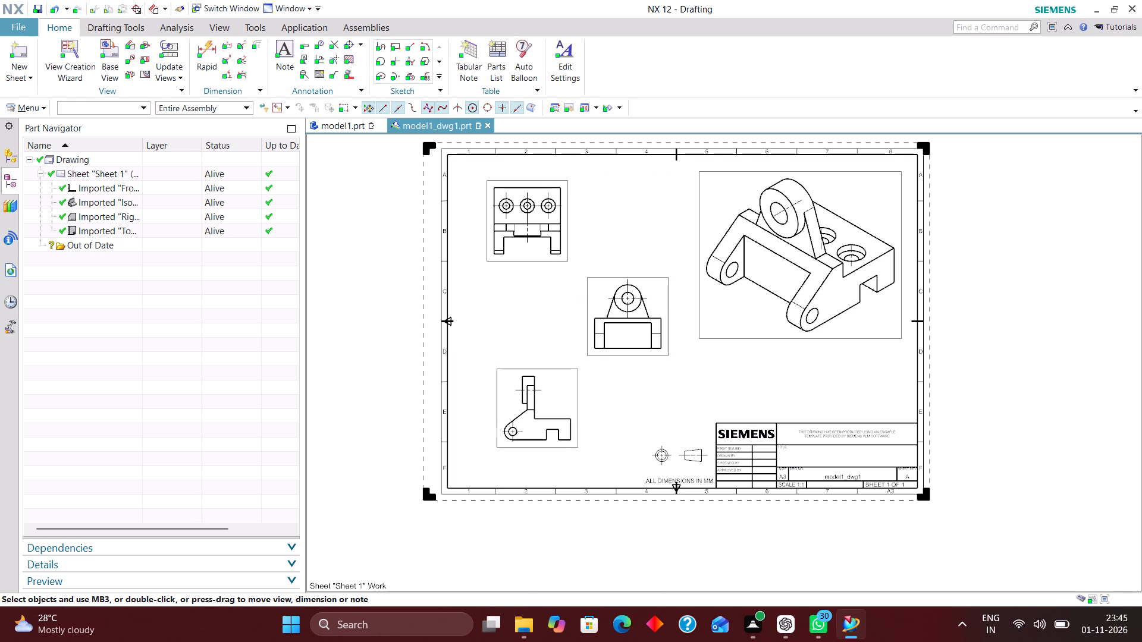
right_click_drag(701, 363, 677, 387)
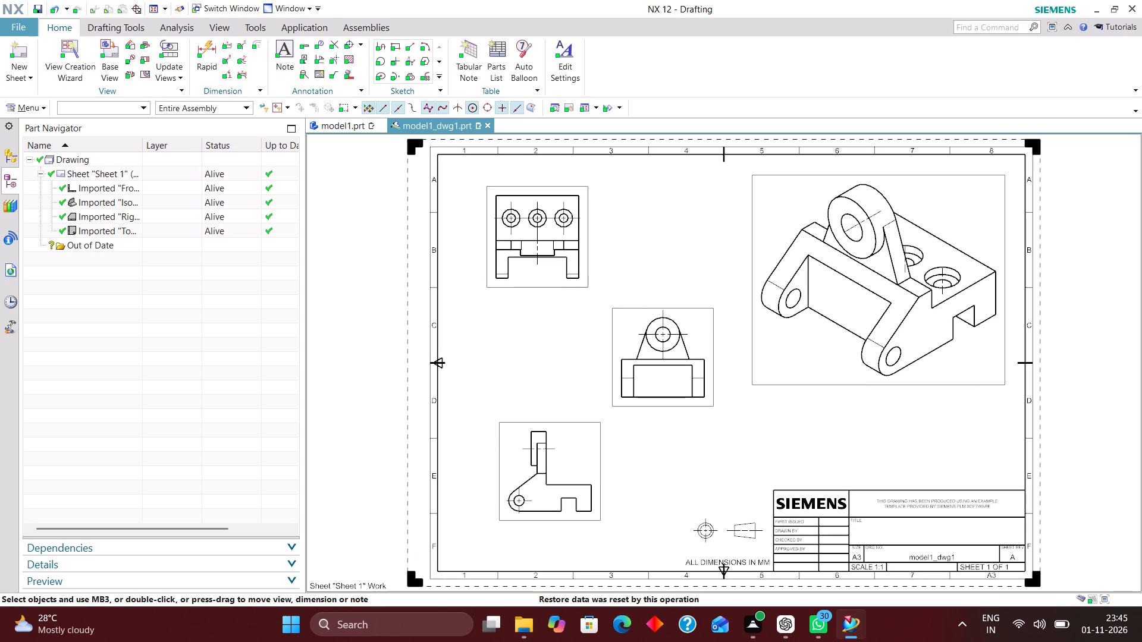
left_click_drag(712, 353, 720, 351)
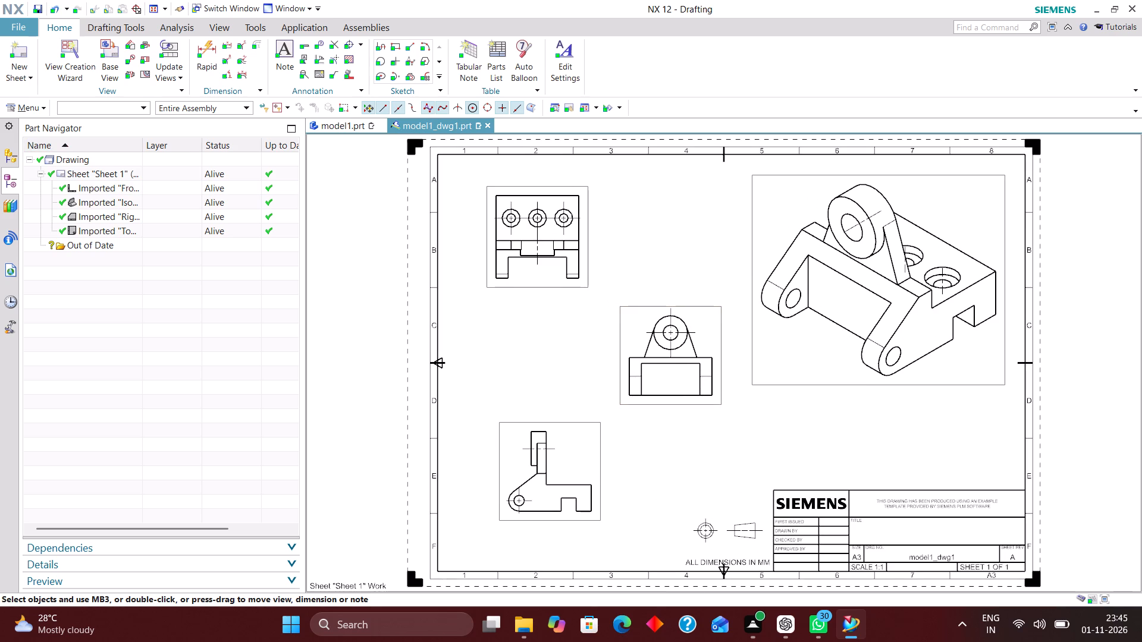
In the drafting preferences, set the leader and dimension arrowhead type to Open Arrow.
left_click(44, 109)
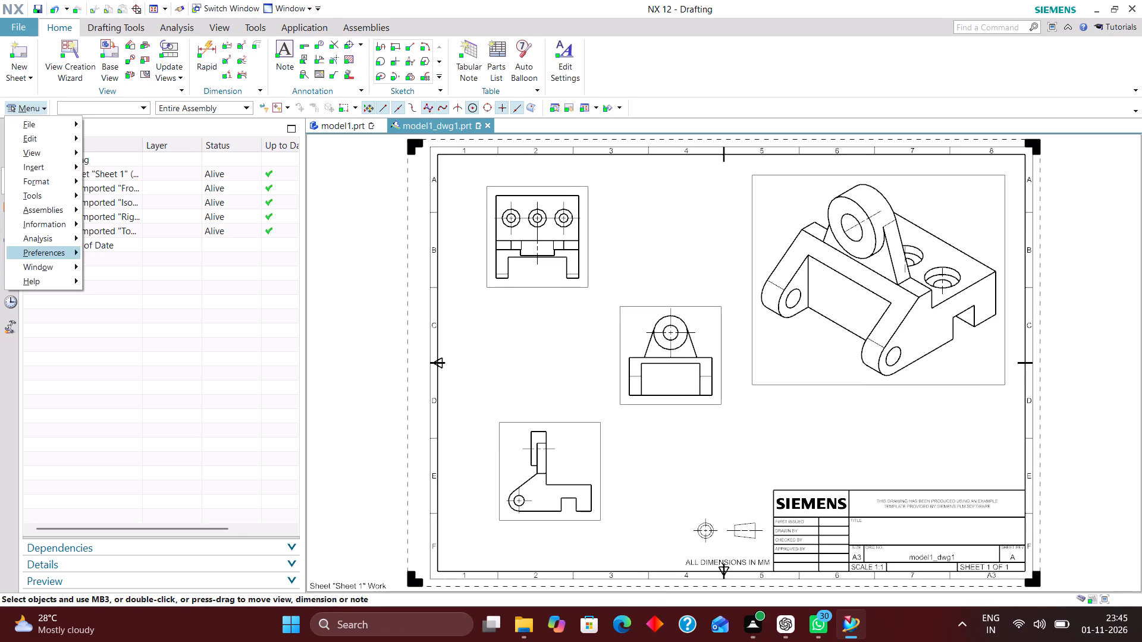
left_click(65, 256)
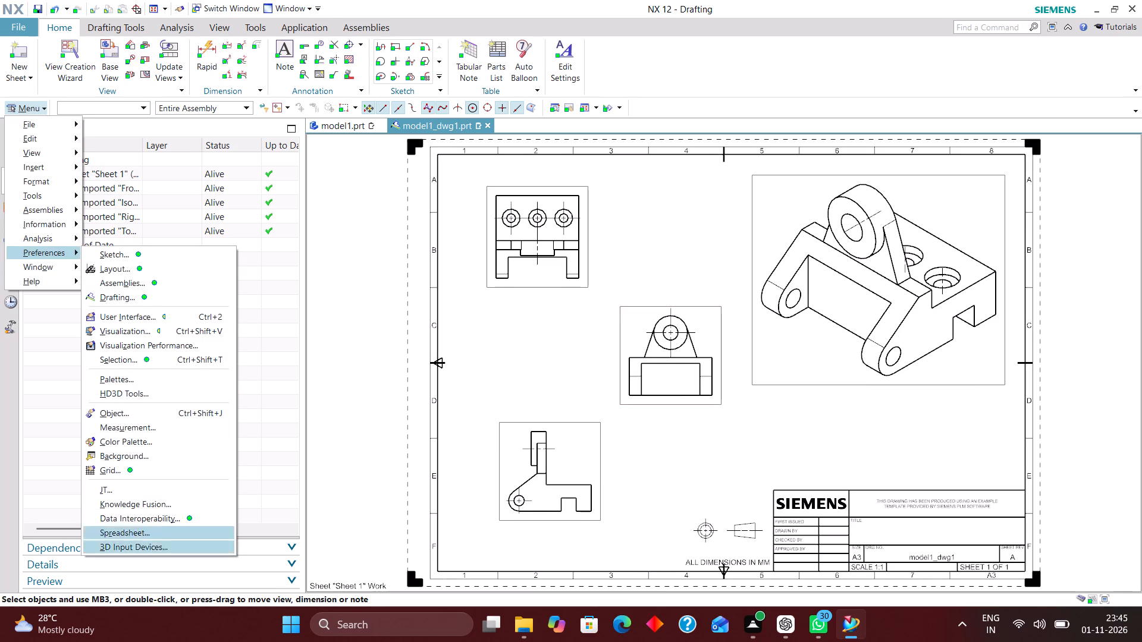
left_click(148, 300)
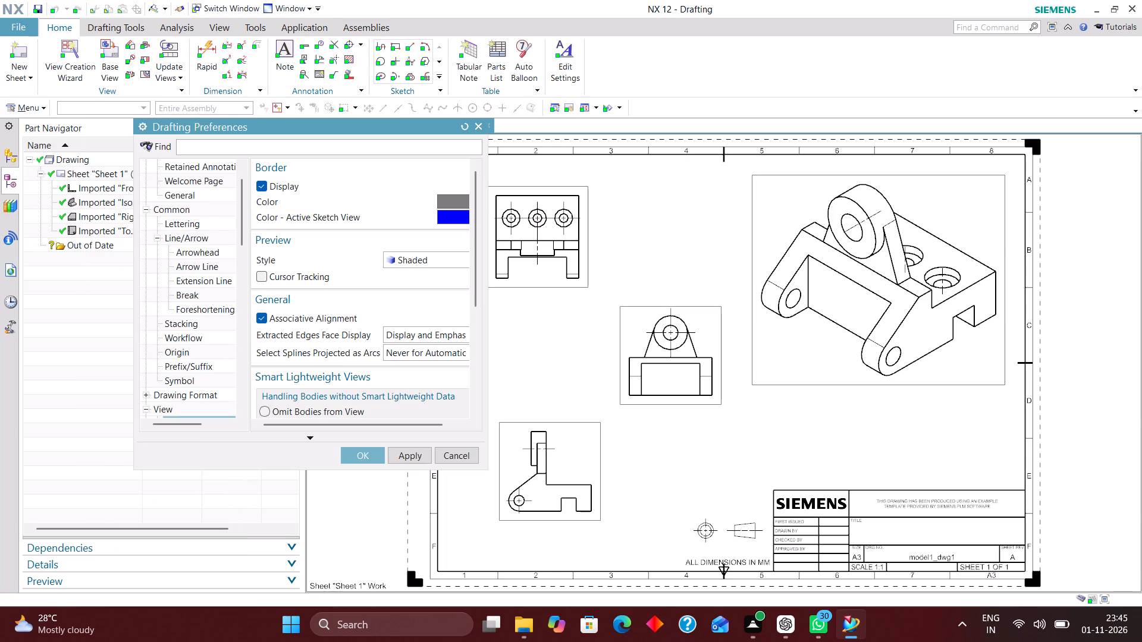
scroll(191, 343, "down", 5)
scroll(197, 344, "up", 4)
scroll(199, 255, "up", 2)
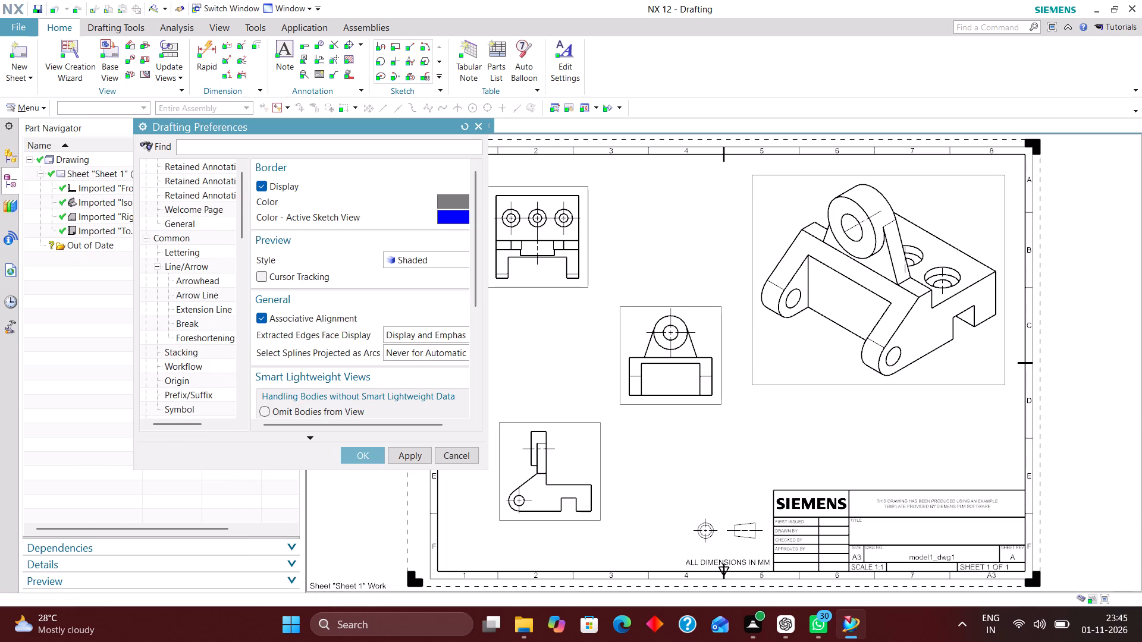
left_click(205, 279)
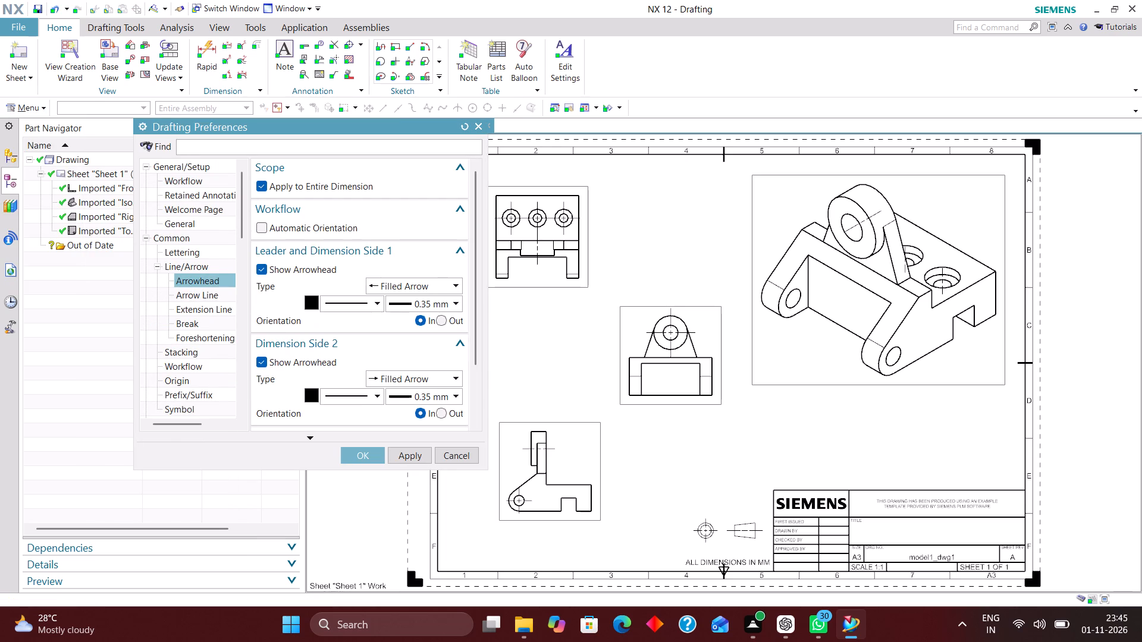
left_click(391, 289)
scroll(430, 464, "down", 3)
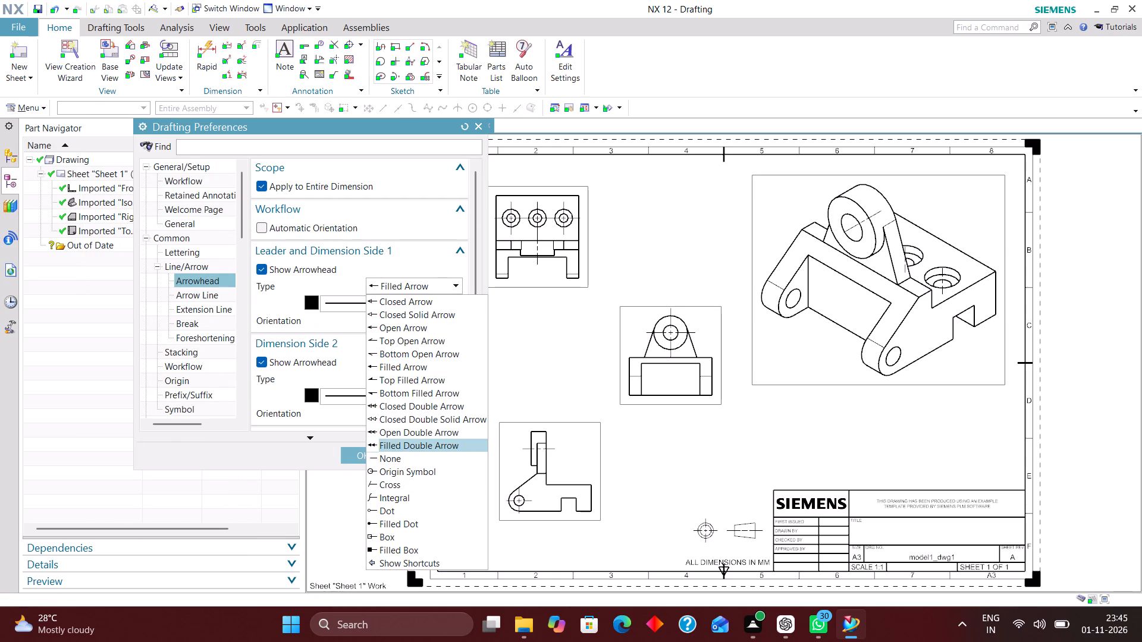
scroll(430, 464, "down", 3)
left_click(421, 328)
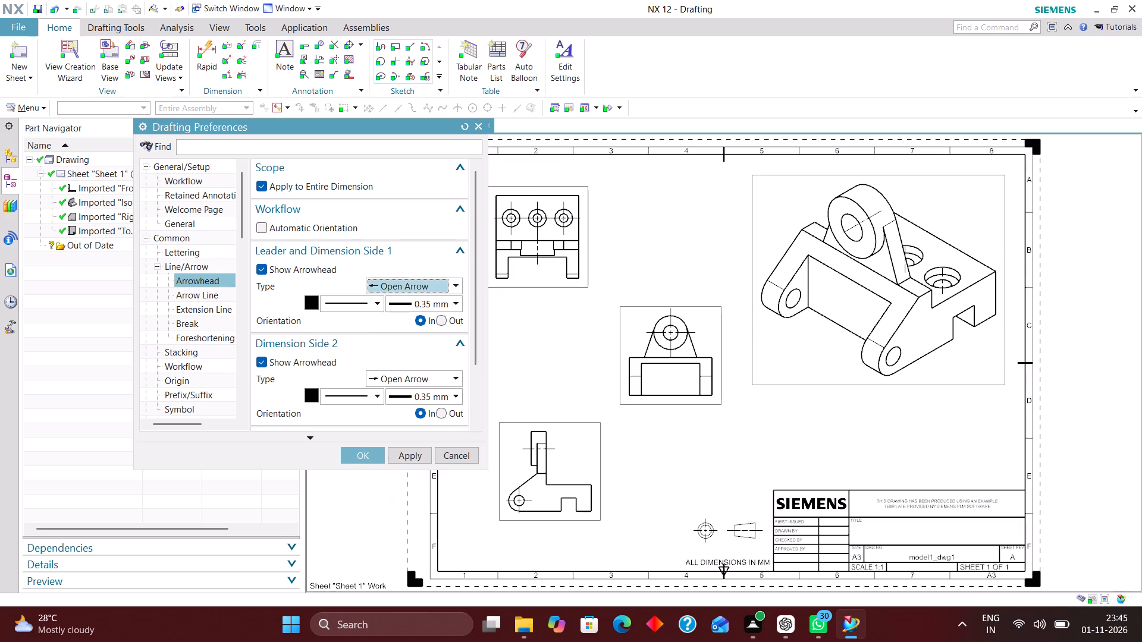
Set the extension line gap to 2 for the entire dimension in the drafting preferences.
left_click(208, 306)
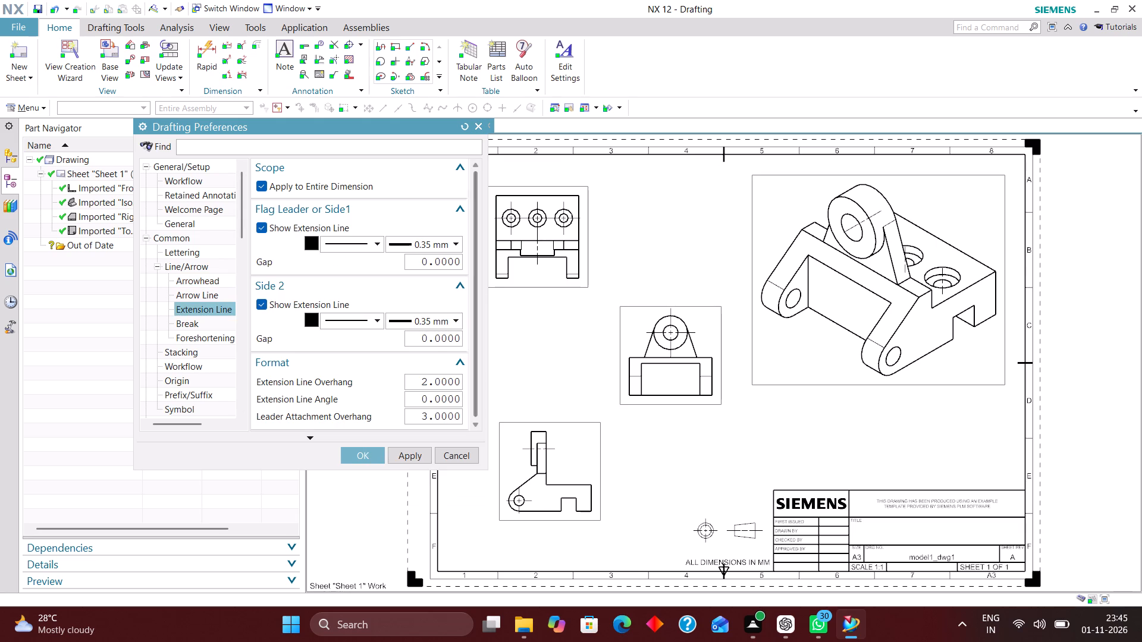
left_click_drag(416, 262, 458, 263)
key("2")
key("Return")
key("2")
key("Return")
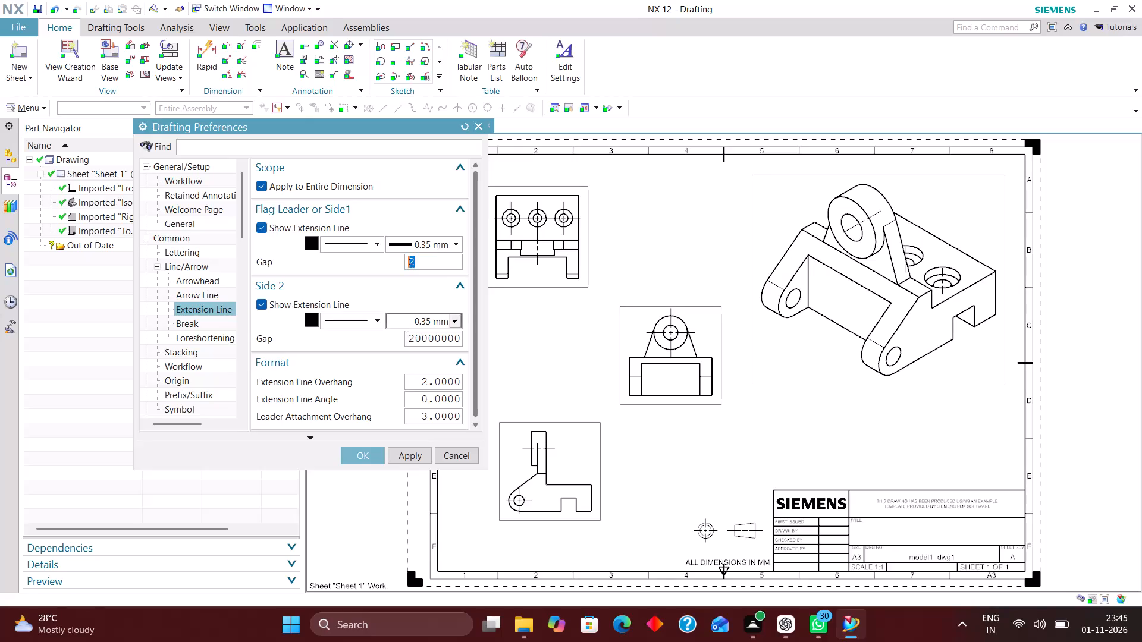
Set the decimal delimiter of the dimension text units to Period and apply the drafting preferences.
scroll(194, 328, "down", 4)
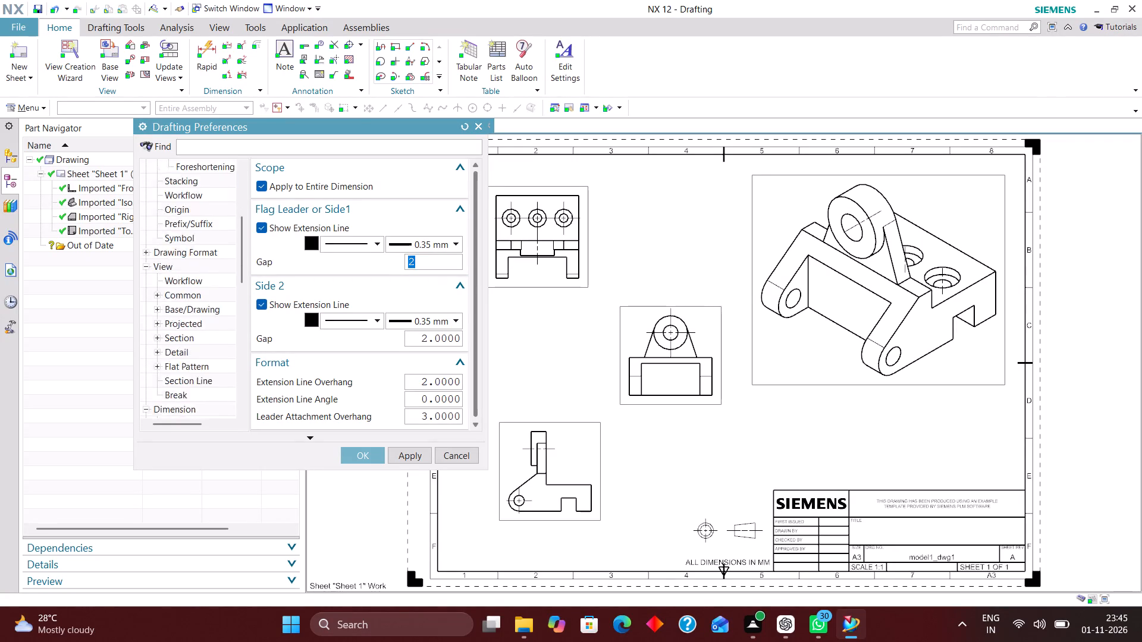
scroll(196, 330, "down", 6)
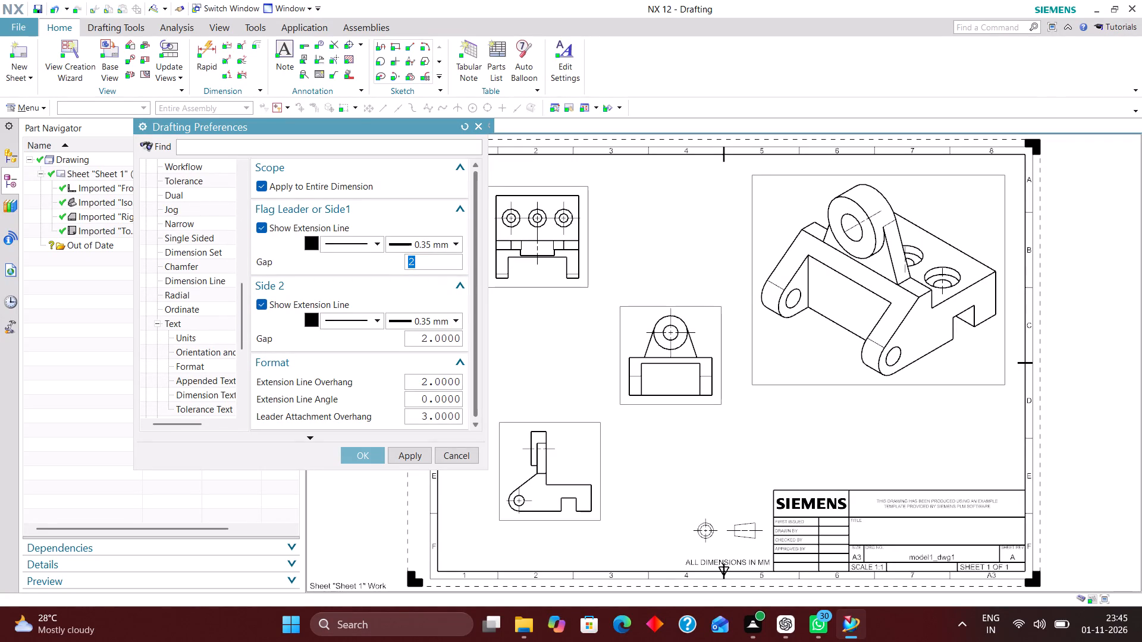
scroll(199, 272, "down", 2)
left_click(199, 251)
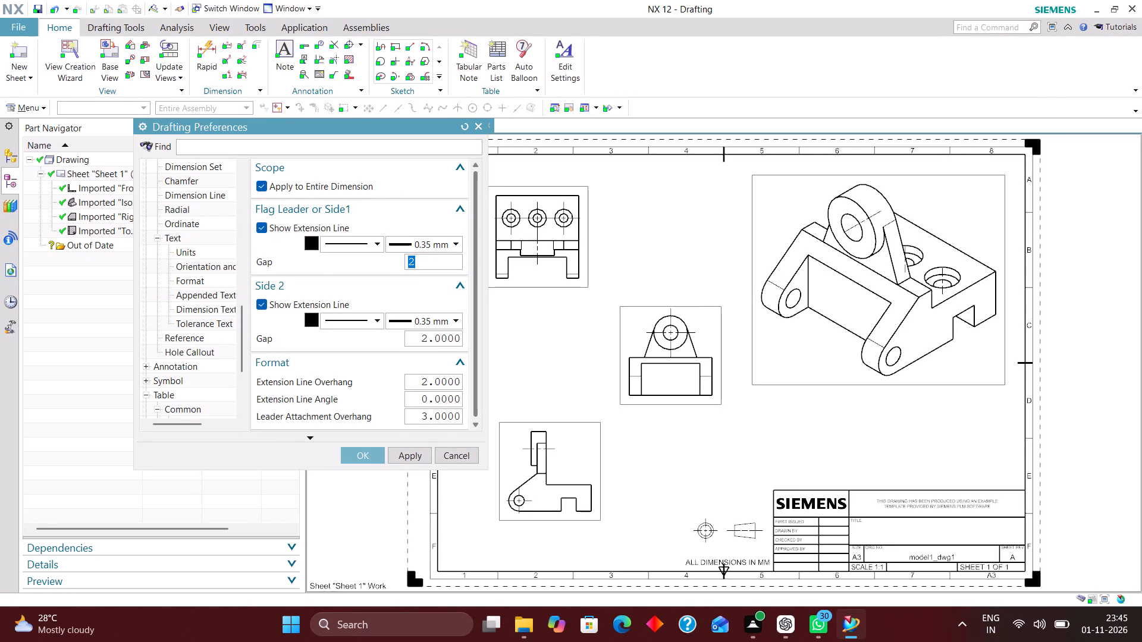
left_click(436, 240)
left_click(424, 251)
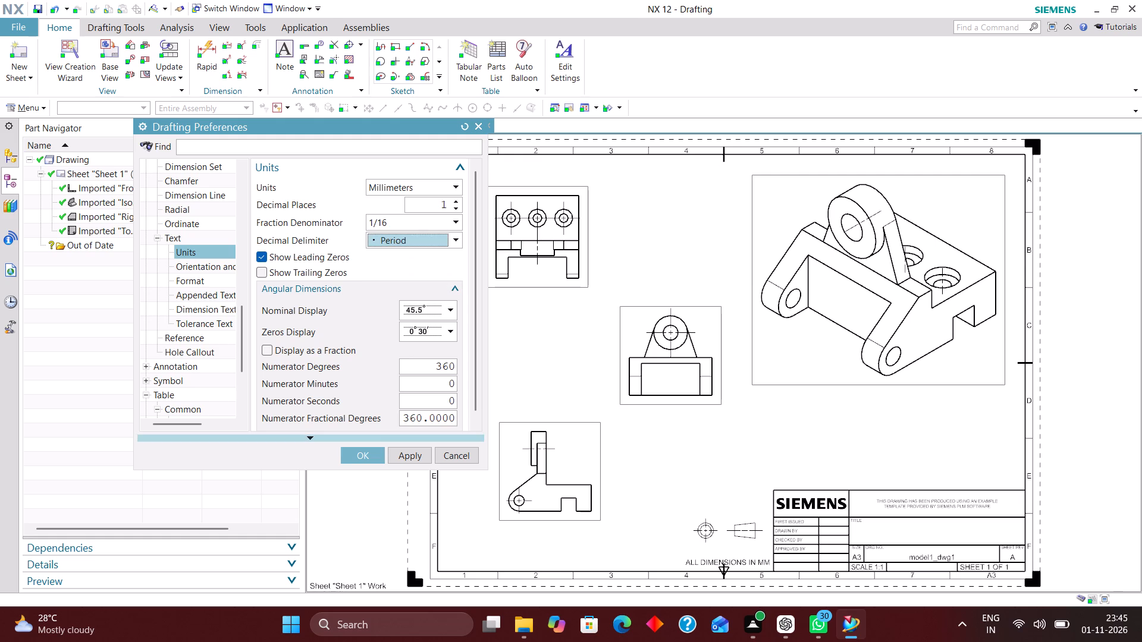
left_click(367, 451)
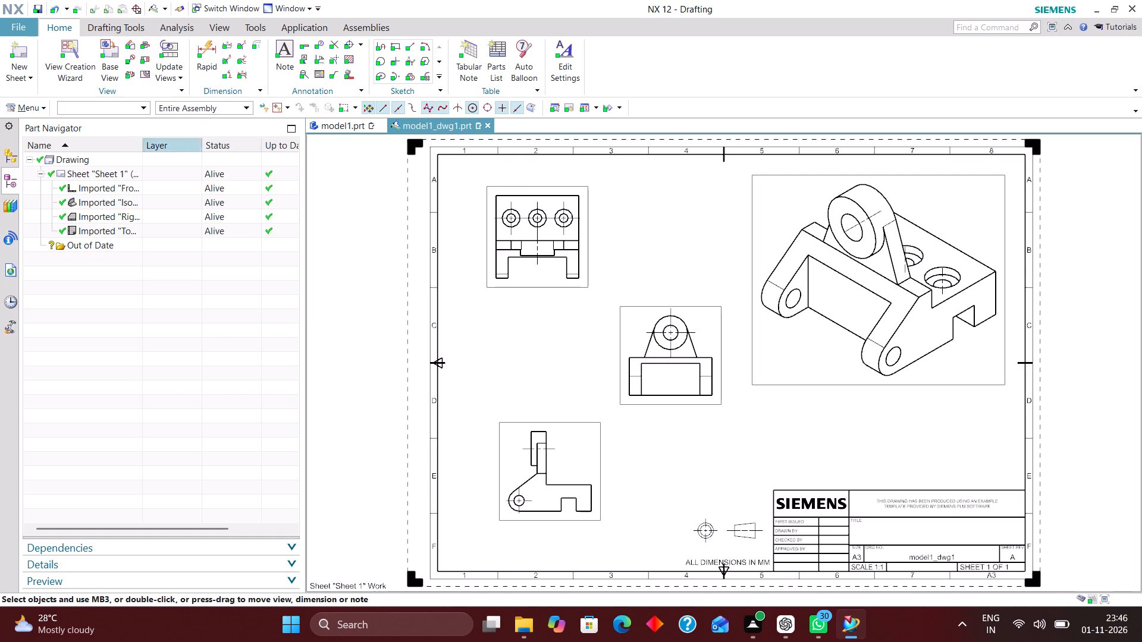
Add Rapid dimensions below the front view for one leg's width and the bracket's overall width, with the overall width placed lower.
left_click(208, 50)
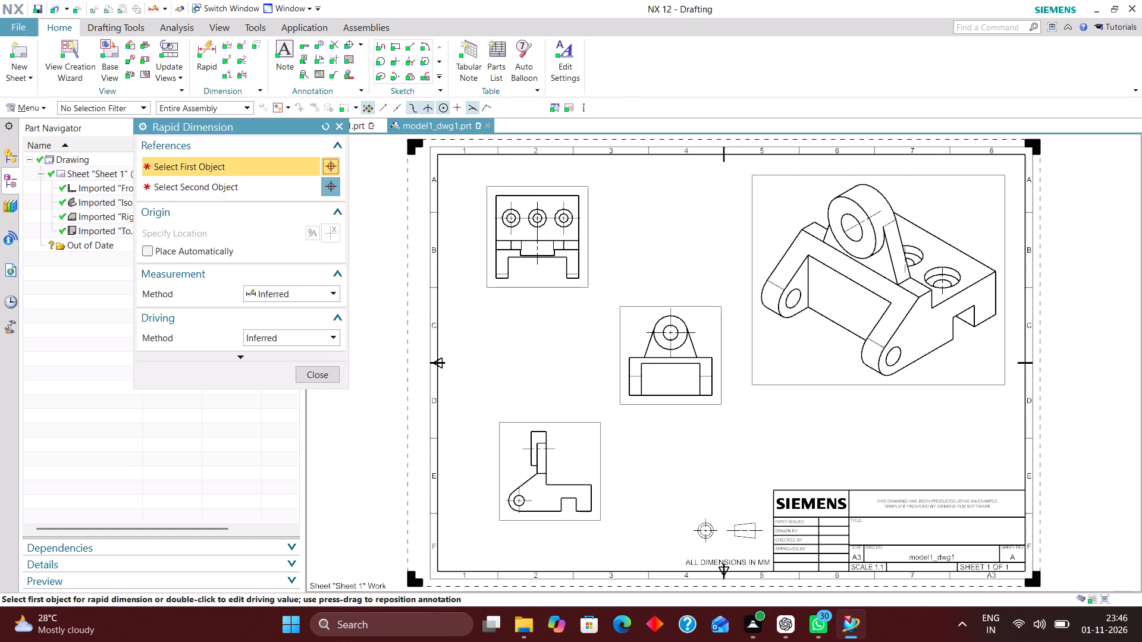
scroll(638, 411, "up", 1)
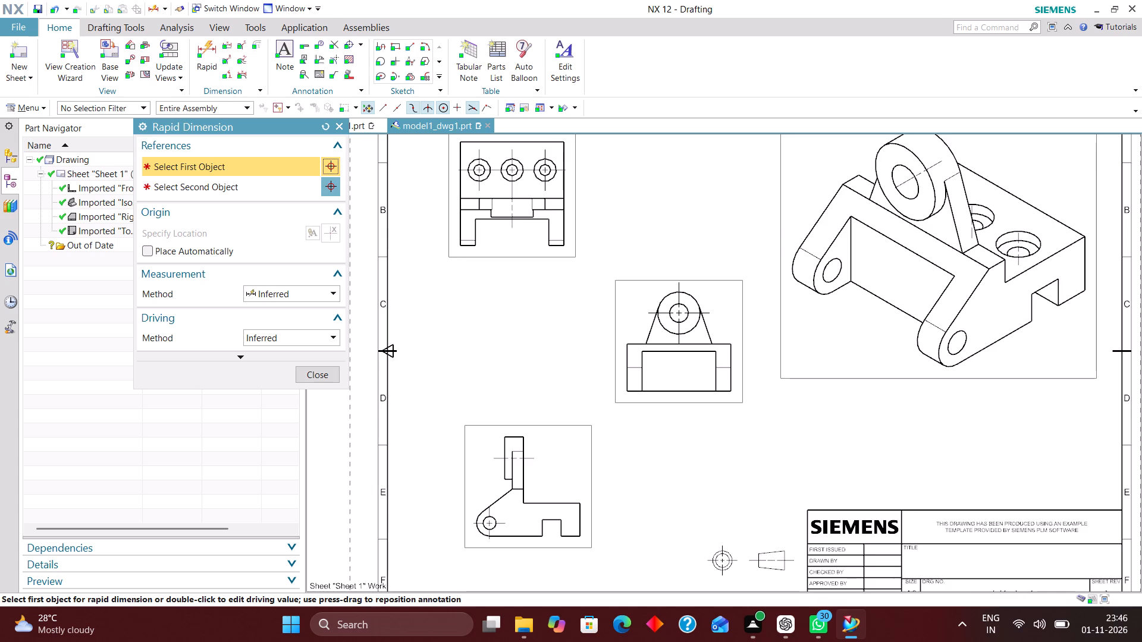
scroll(625, 428, "up", 2)
left_click(629, 370)
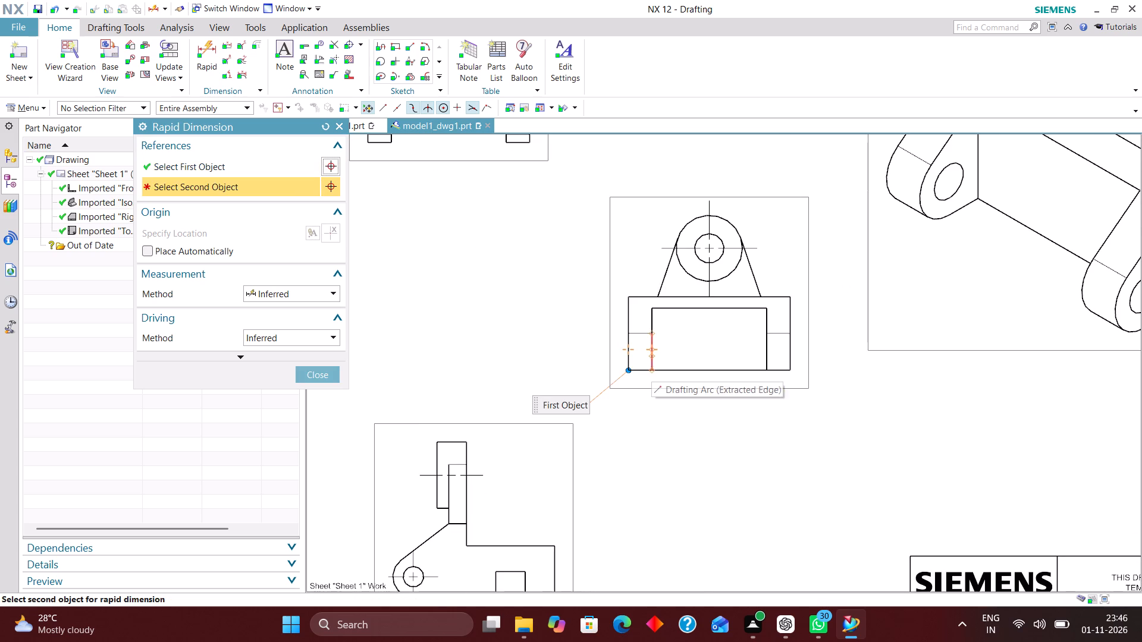
left_click(652, 366)
left_click(644, 398)
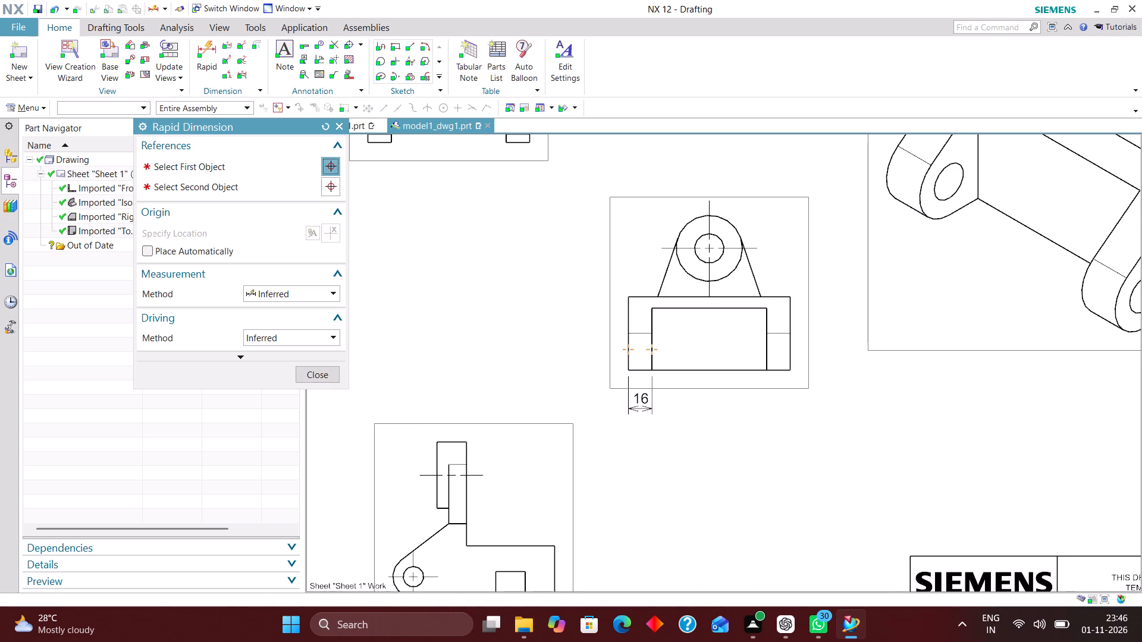
left_click(628, 372)
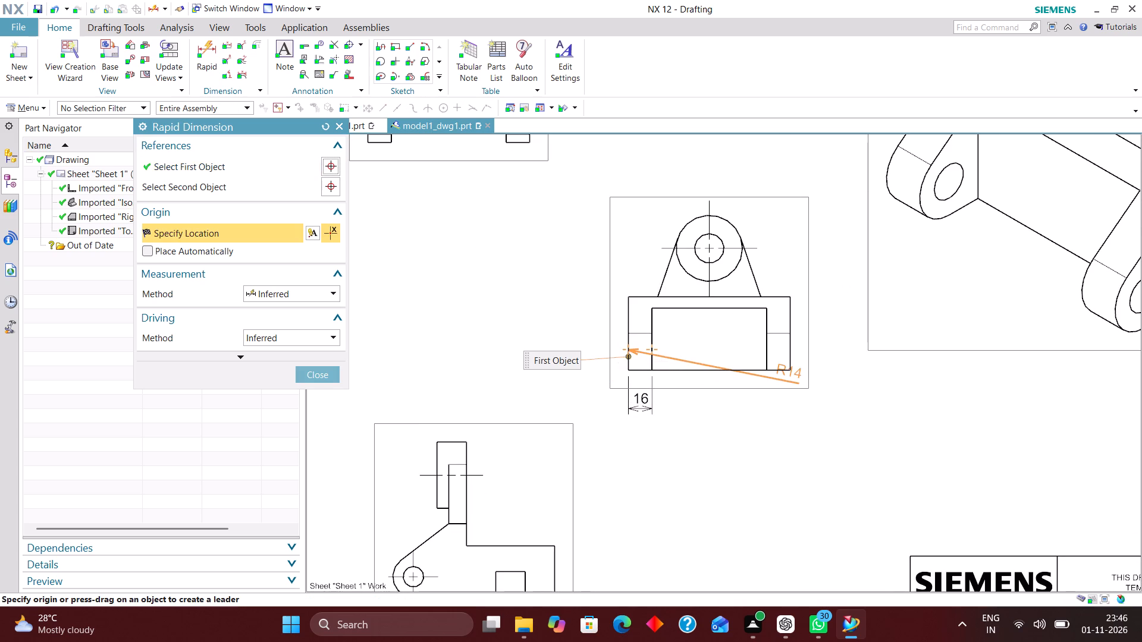
left_click(789, 370)
left_click(708, 436)
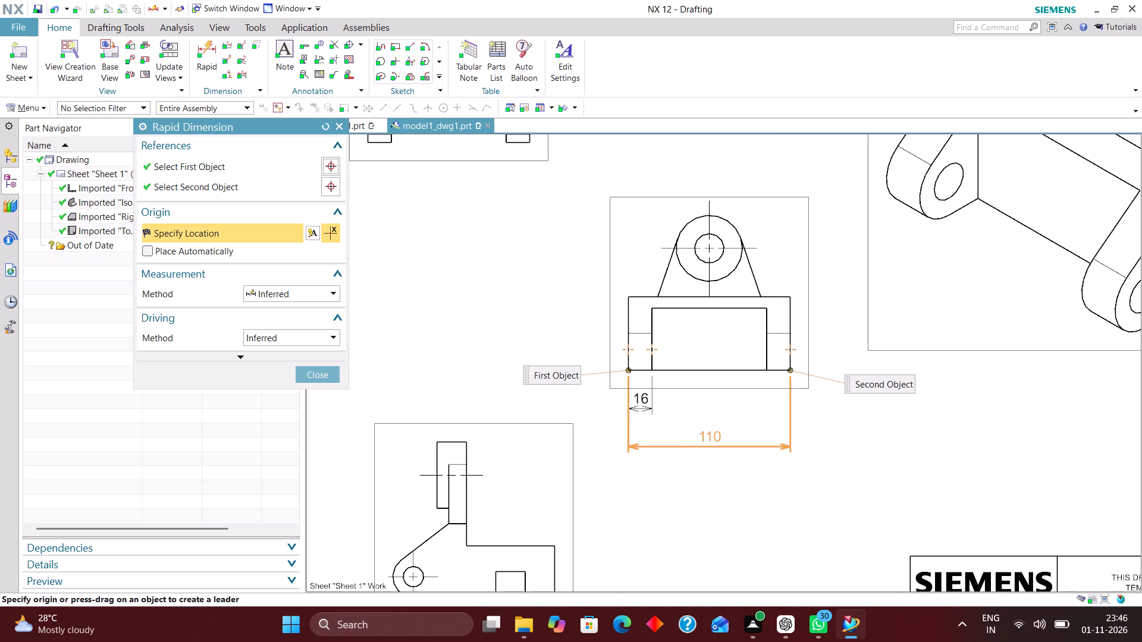
Dimension the height of the rectangular base body along its right side in the front view.
scroll(783, 297, "up", 2)
left_click(793, 297)
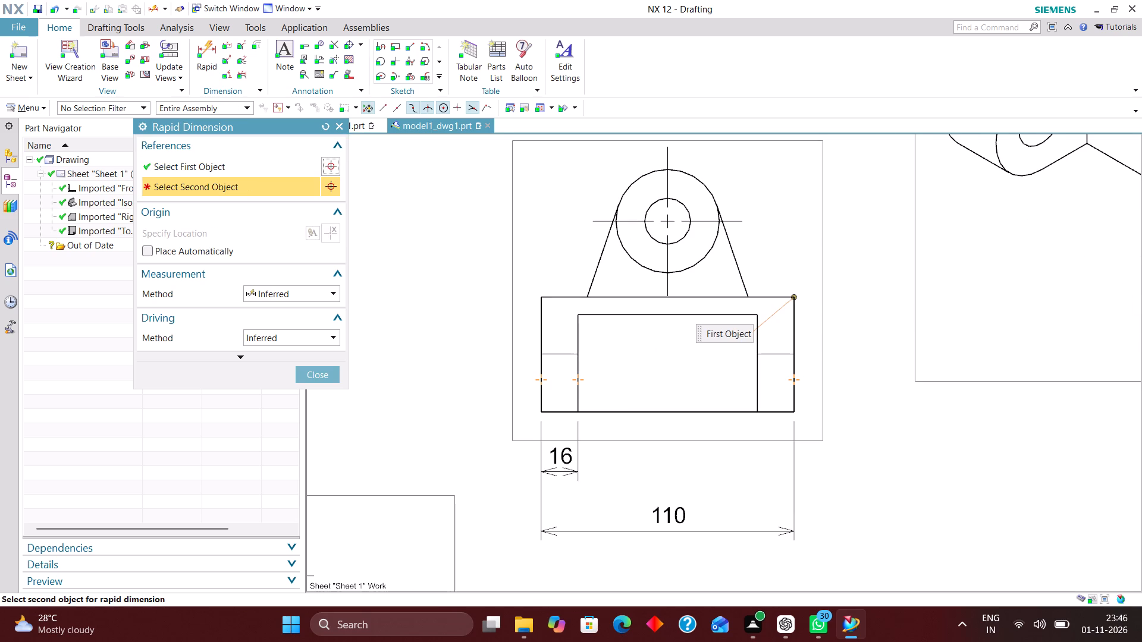
left_click(793, 413)
left_click(843, 355)
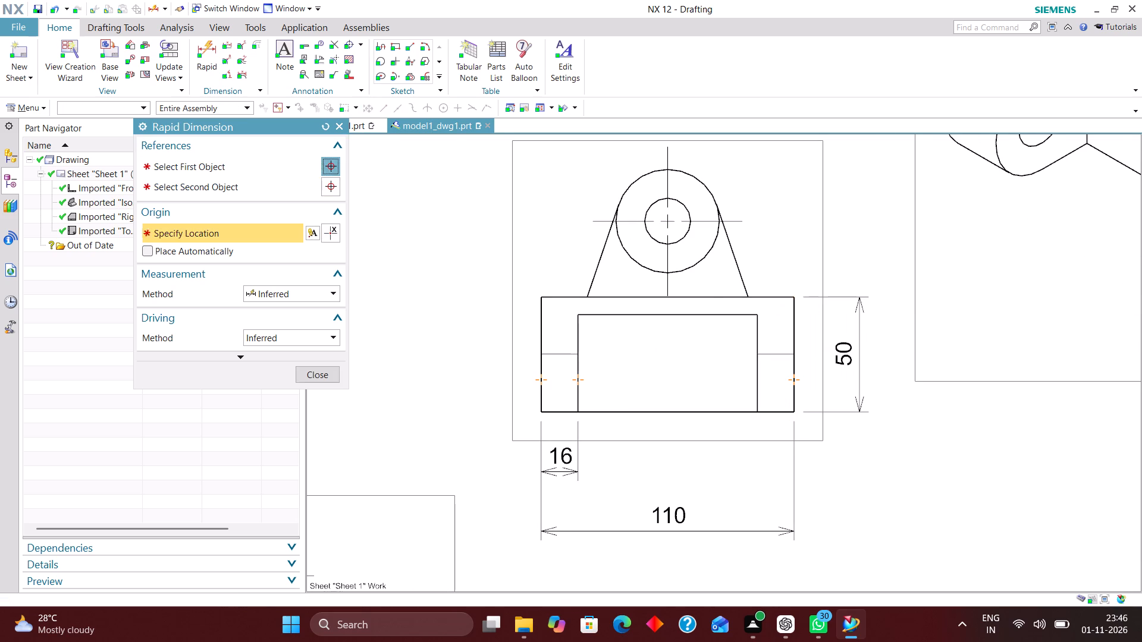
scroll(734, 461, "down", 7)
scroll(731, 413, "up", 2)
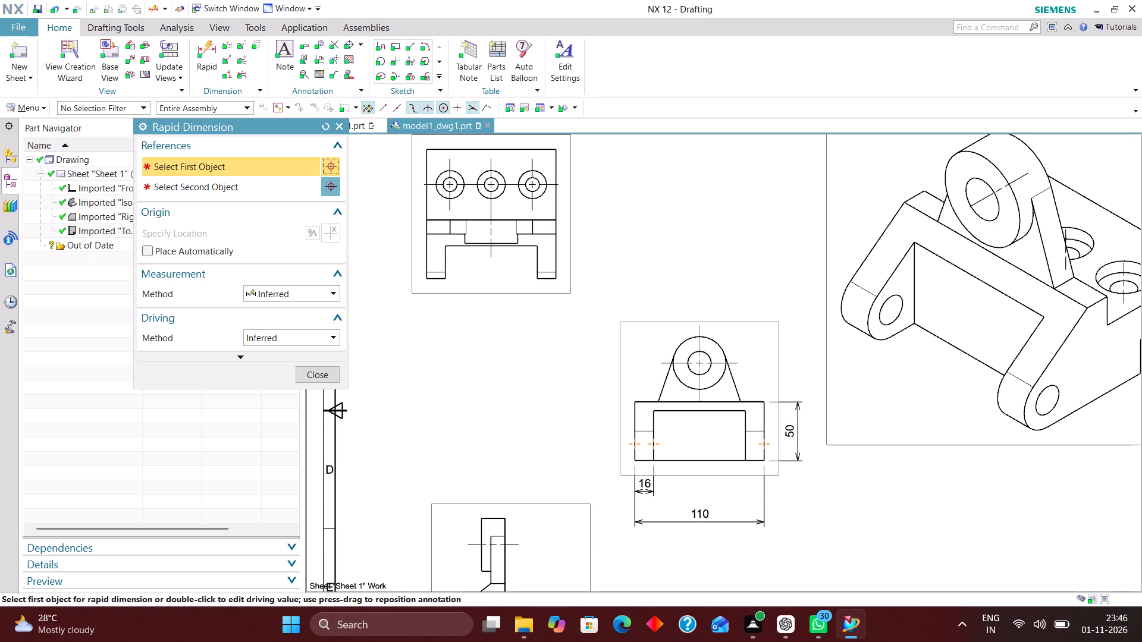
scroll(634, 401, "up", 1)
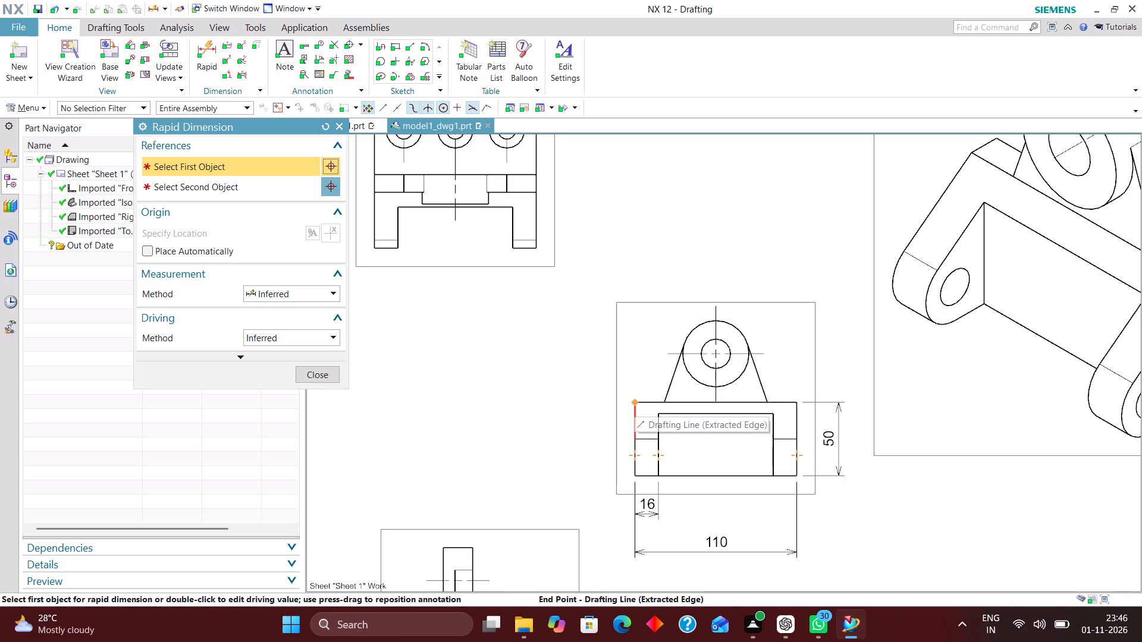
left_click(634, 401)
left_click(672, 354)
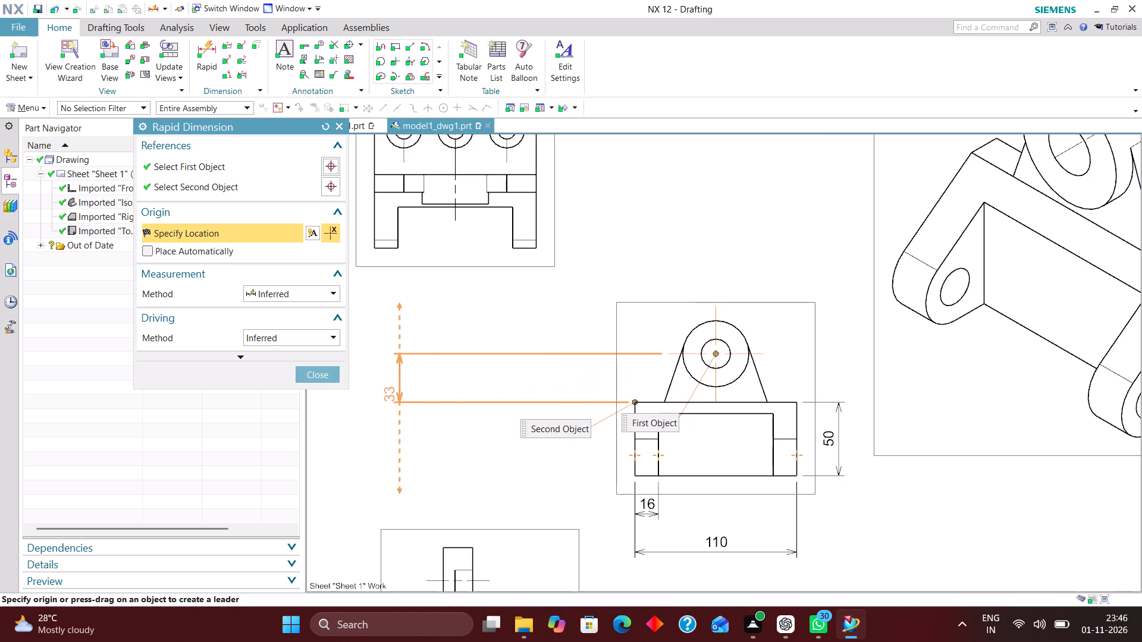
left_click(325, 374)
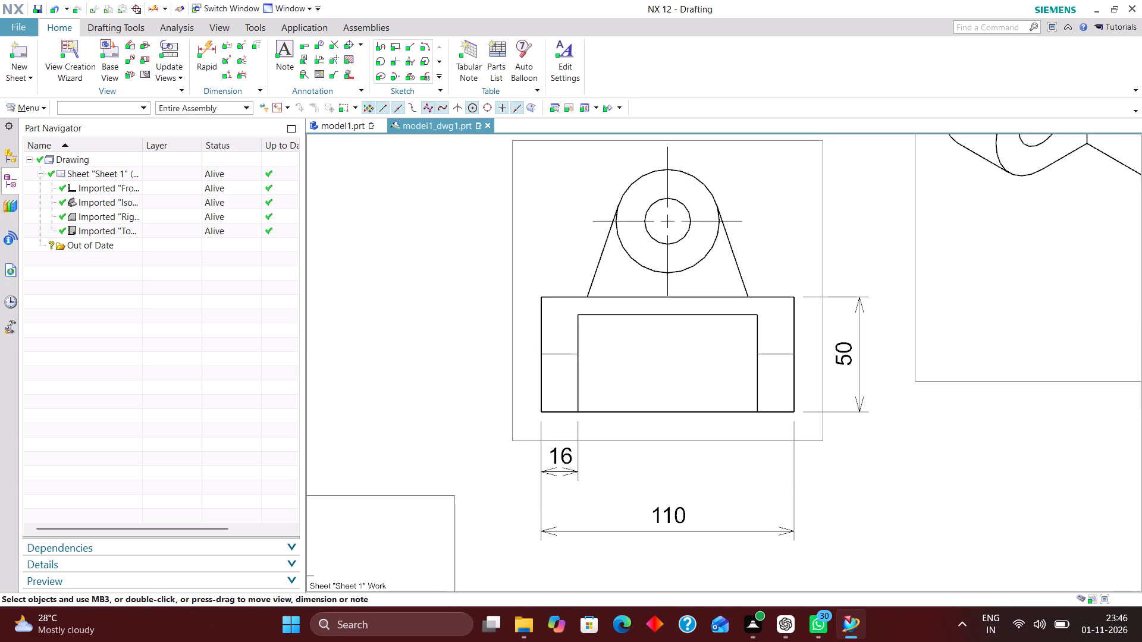
Dimension the vertical distance from the bracket's bottom corner to the pivot hole centre, placed left of the front view.
left_click(216, 42)
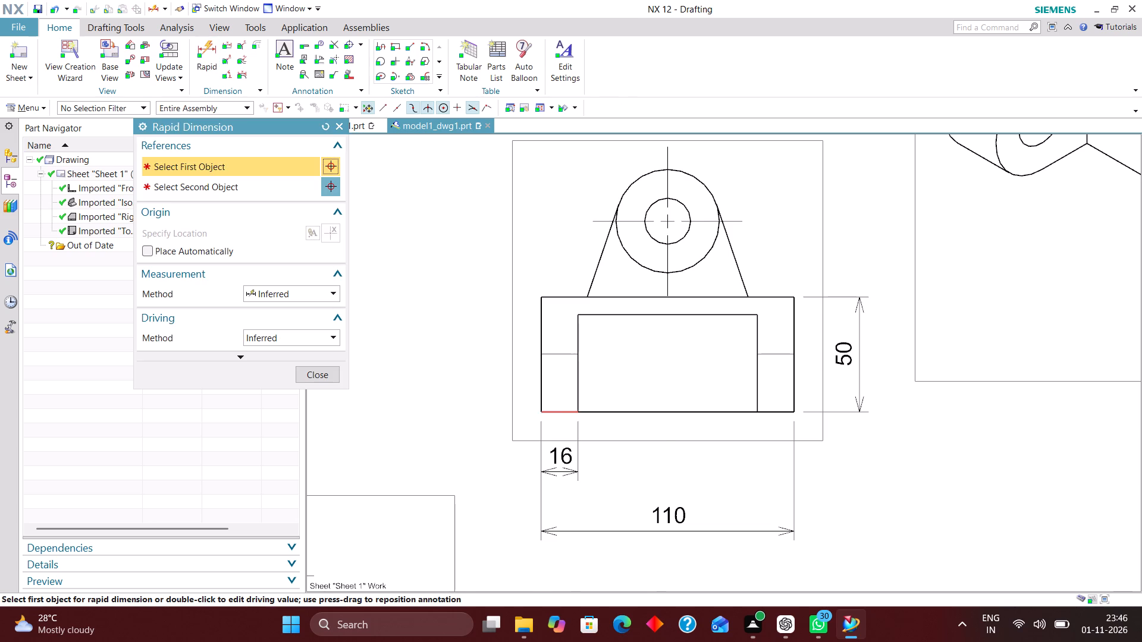
left_click(538, 411)
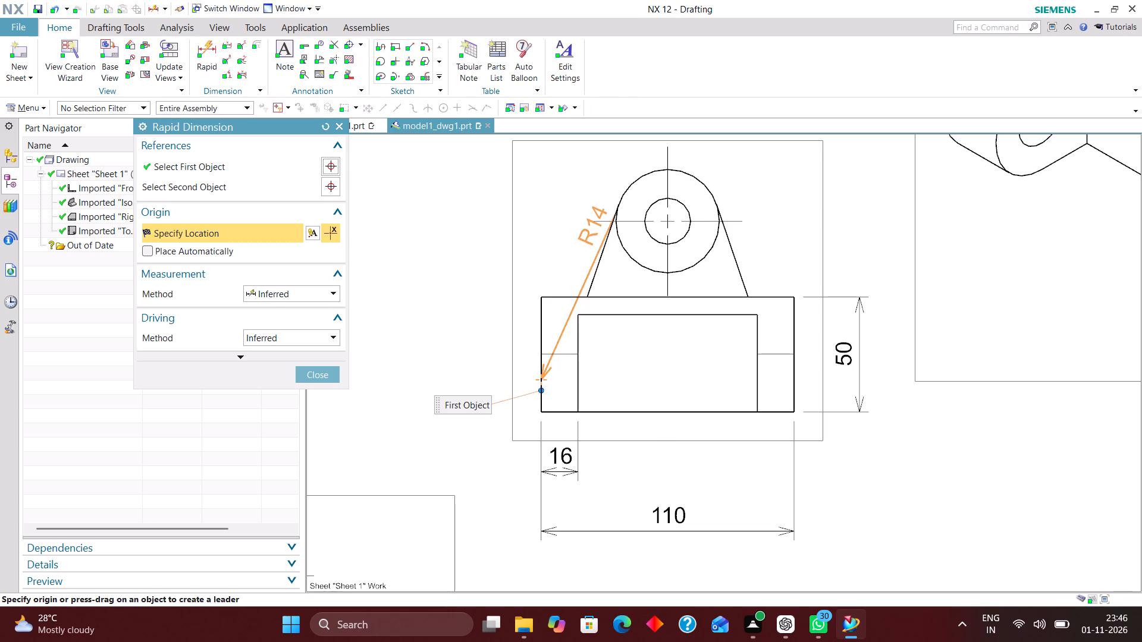
left_click(595, 223)
left_click(484, 329)
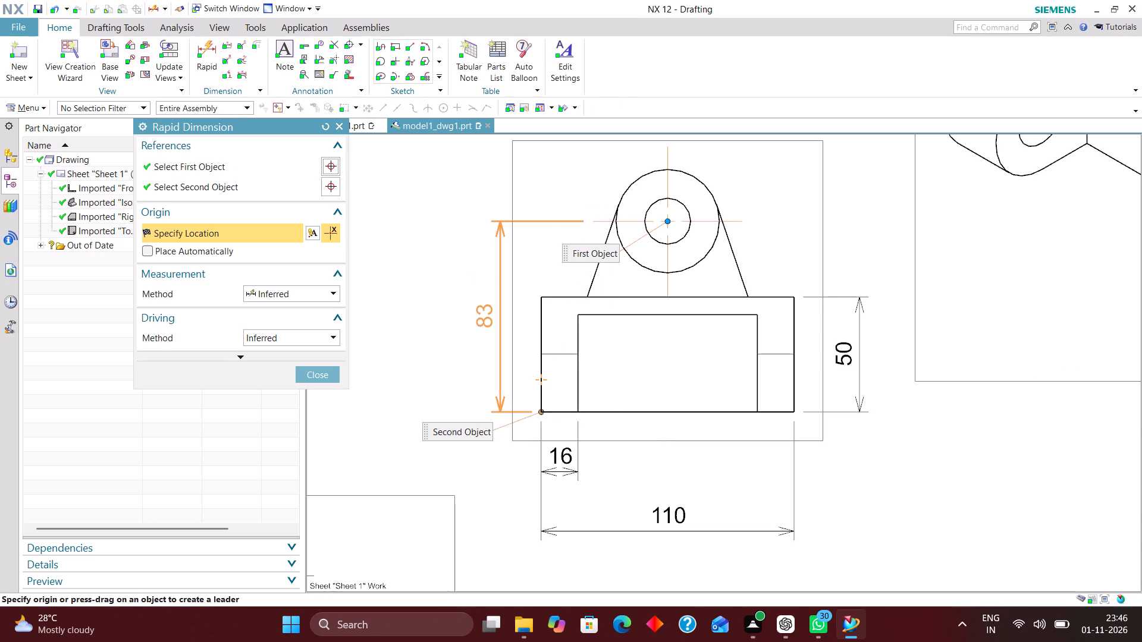
Add Rapid dimensions with the Diametral method to the pivot boss's outer circle and its hole in the front view.
scroll(608, 370, "down", 6)
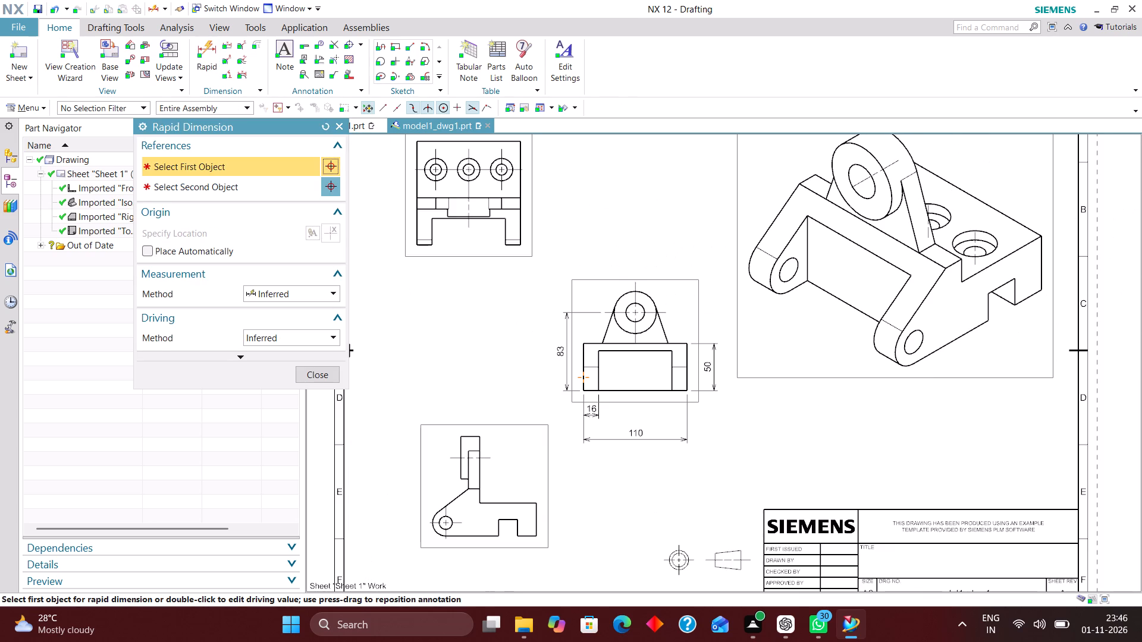
scroll(619, 381, "down", 2)
scroll(633, 314, "up", 3)
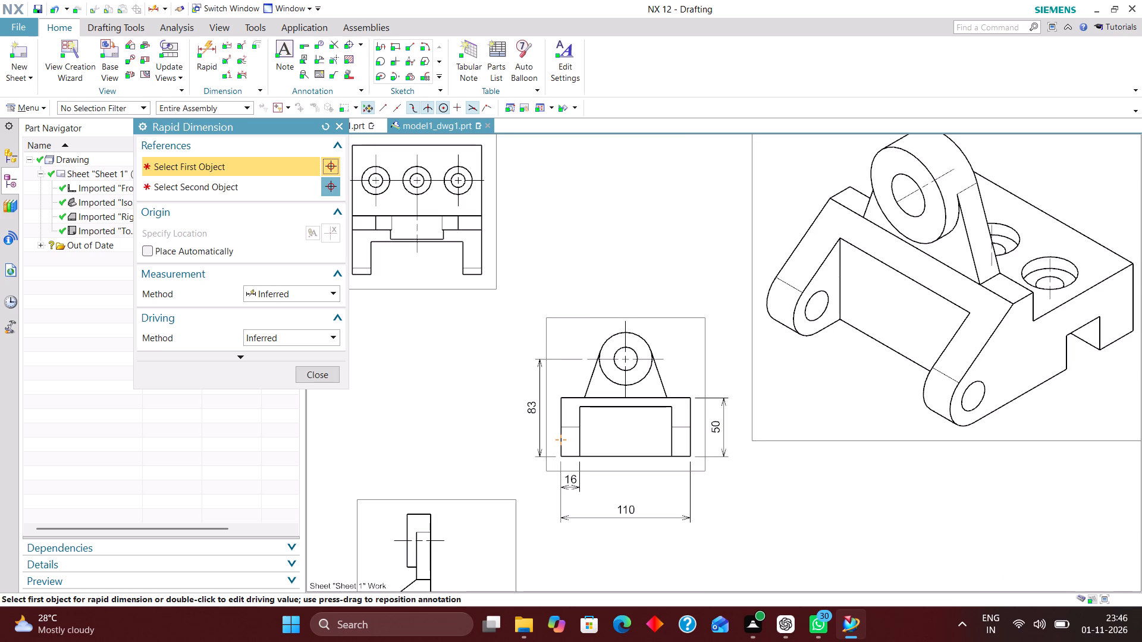
left_click(313, 292)
left_click(308, 413)
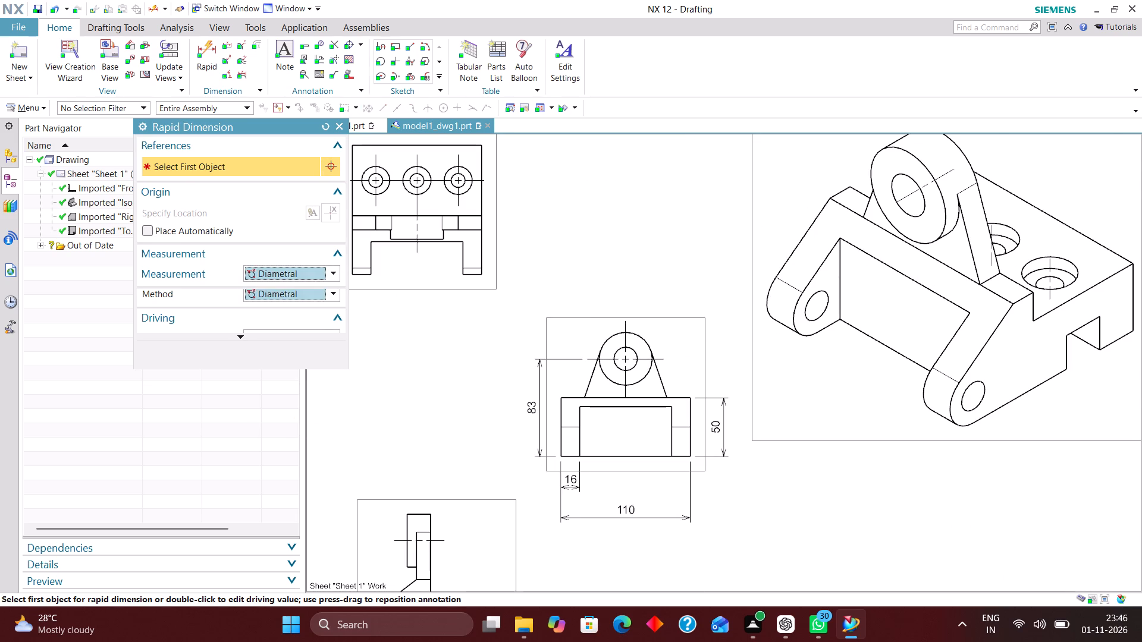
scroll(664, 325, "up", 2)
left_click(633, 348)
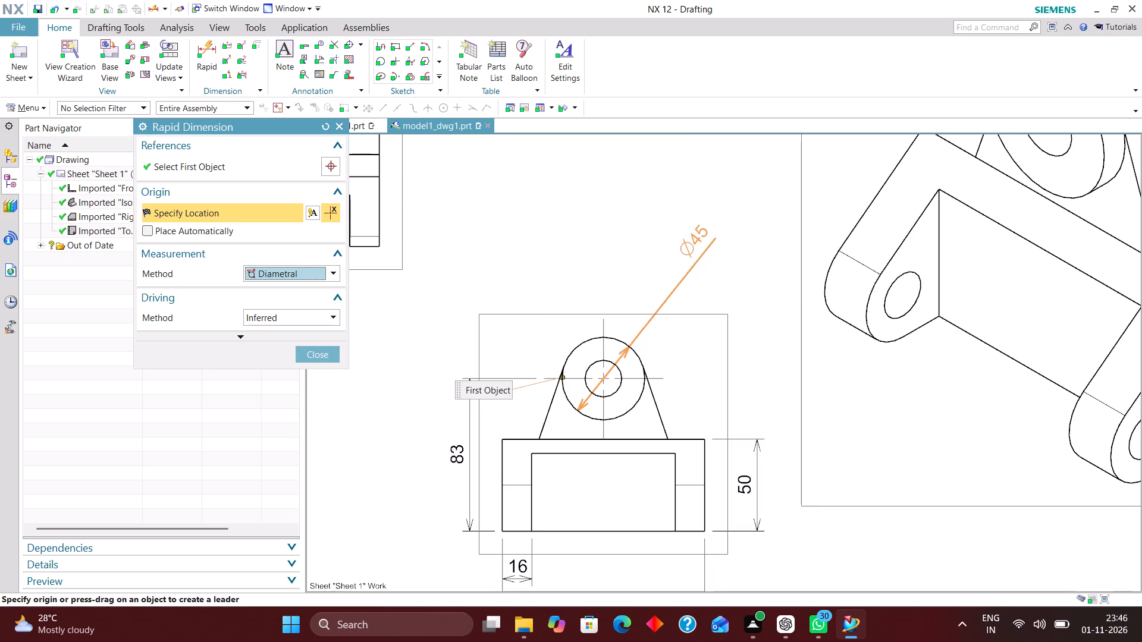
left_click(695, 235)
left_click(617, 389)
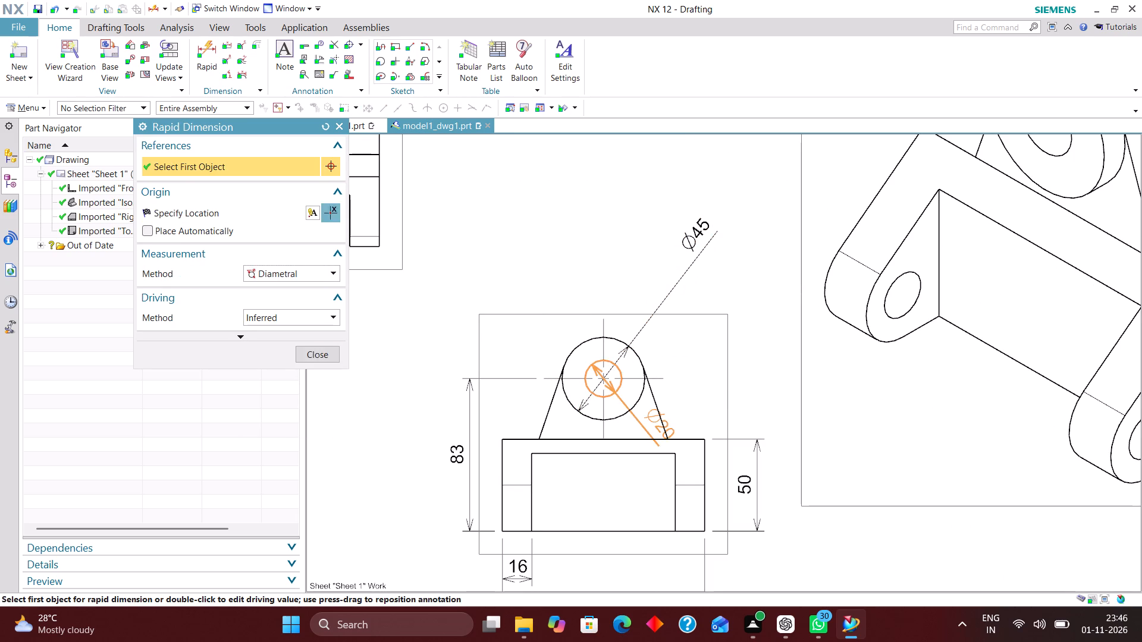
left_click(755, 402)
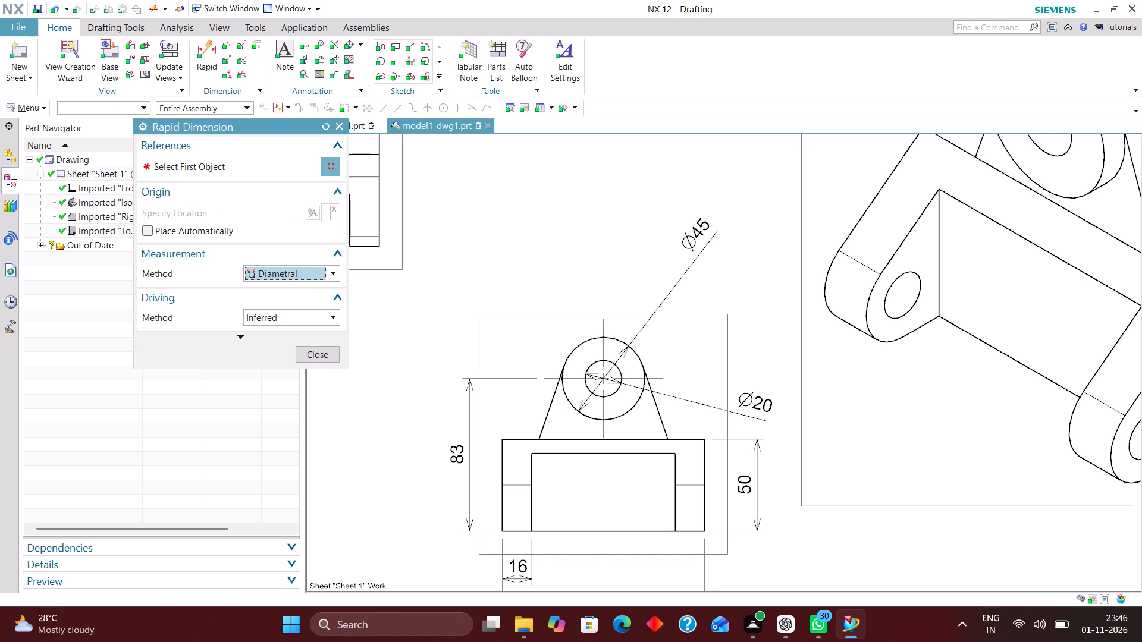
left_click(324, 357)
Move the boss's outer diameter dimension above and left of the boss and set its text to Horizontal Text with Text above Stub.
left_click_drag(698, 229, 561, 261)
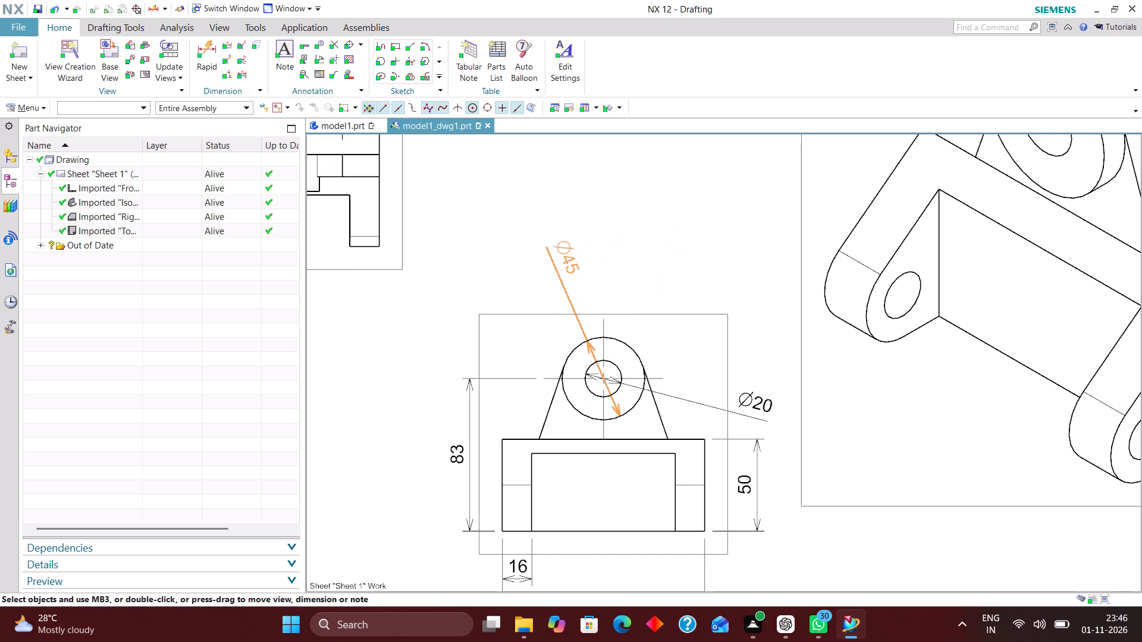
left_click_drag(561, 261, 519, 284)
double_click(517, 286)
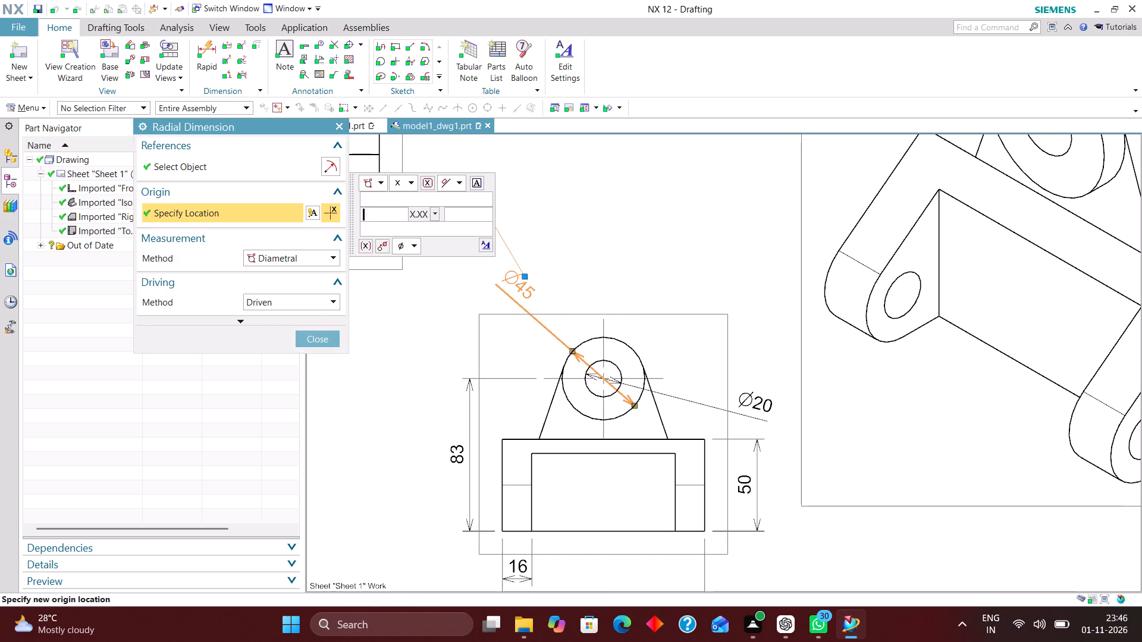
left_click(492, 248)
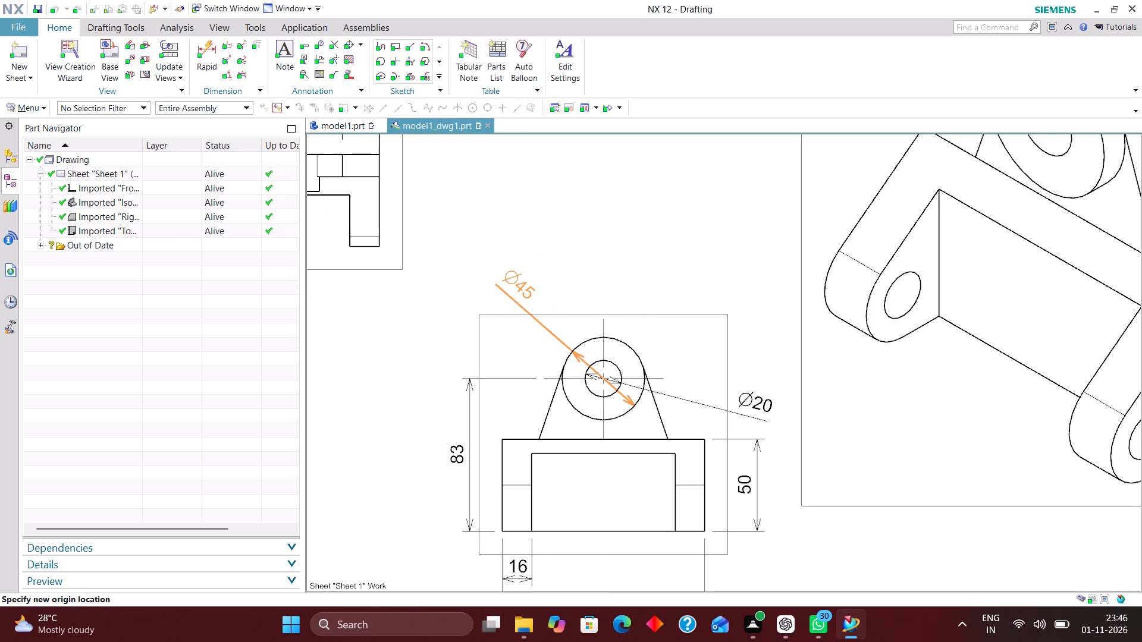
left_click(452, 188)
left_click(448, 200)
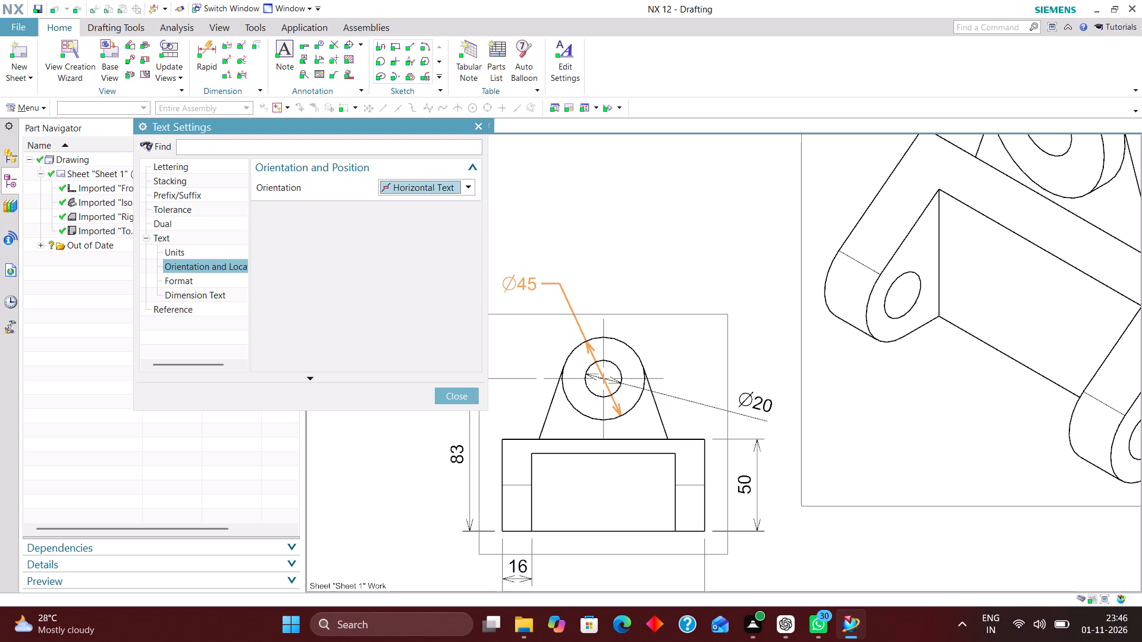
left_click(448, 204)
left_click(445, 232)
left_click(454, 396)
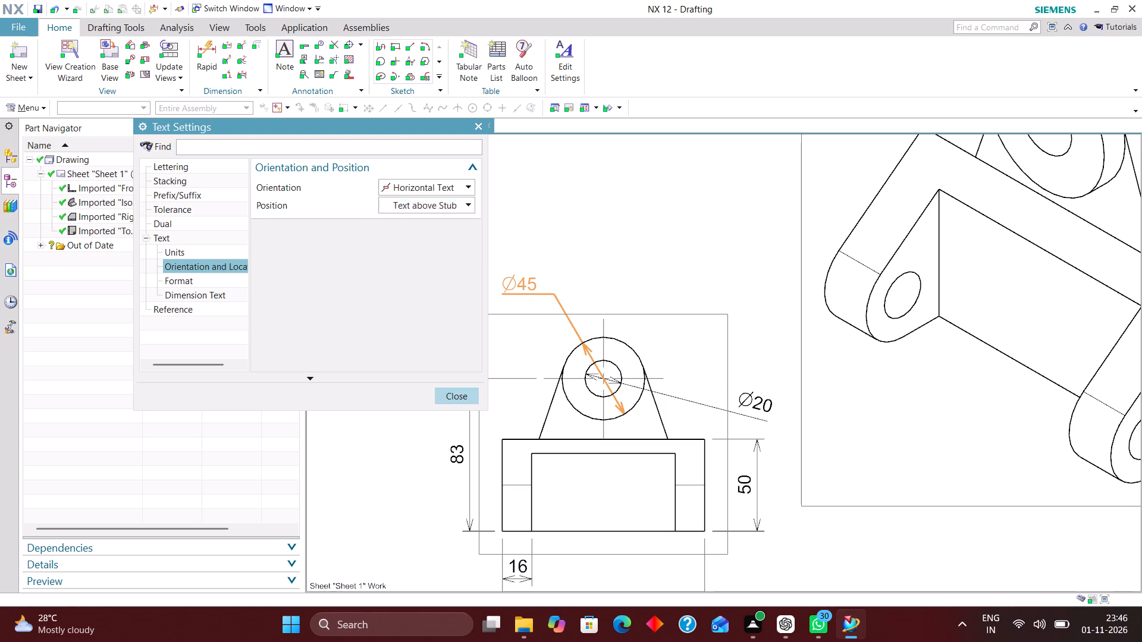
left_click(318, 334)
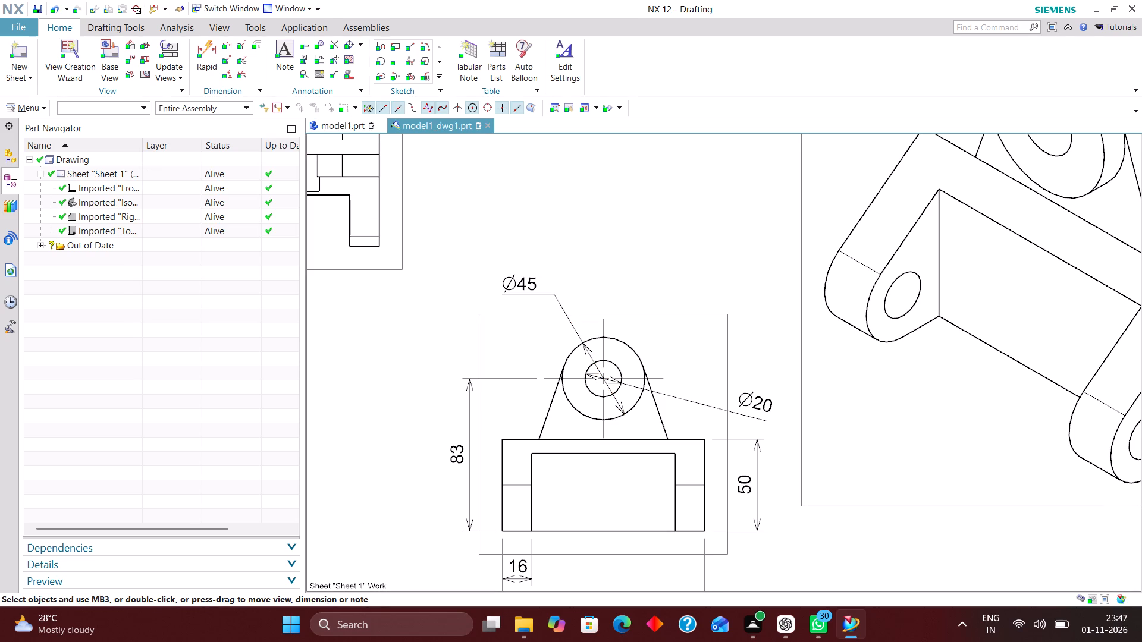
Set the pivot hole's diameter dimension to Horizontal Text with Text above Stub and place it above right of the boss, level with the outer diameter.
left_click_drag(767, 409, 721, 246)
double_click(721, 246)
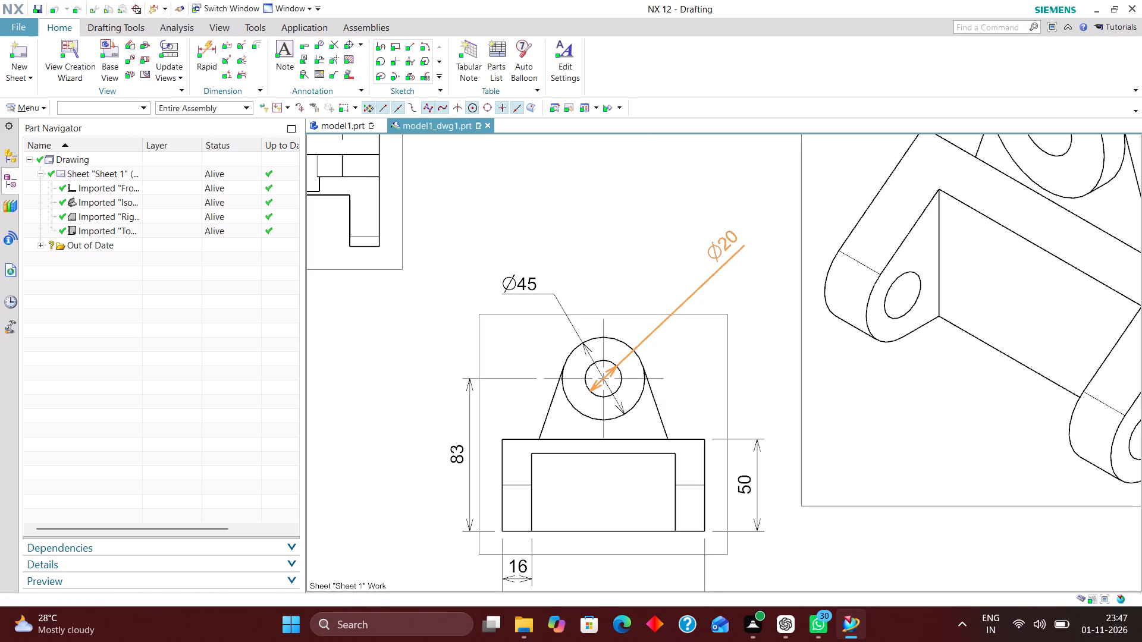
left_click(703, 211)
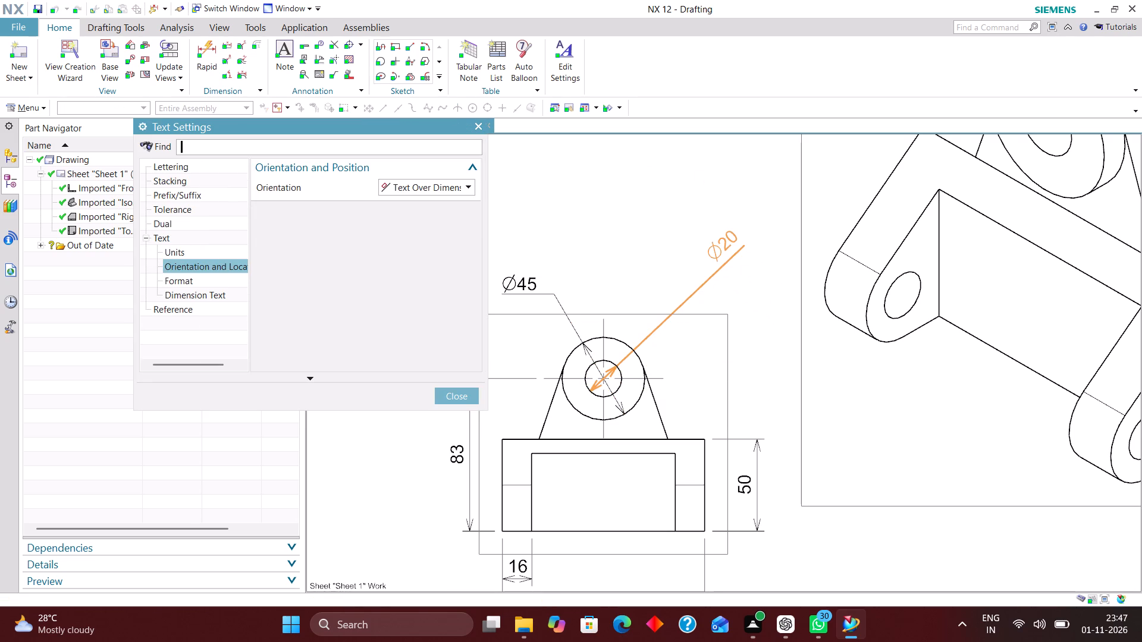
left_click(430, 191)
left_click(431, 202)
left_click(444, 206)
left_click(446, 229)
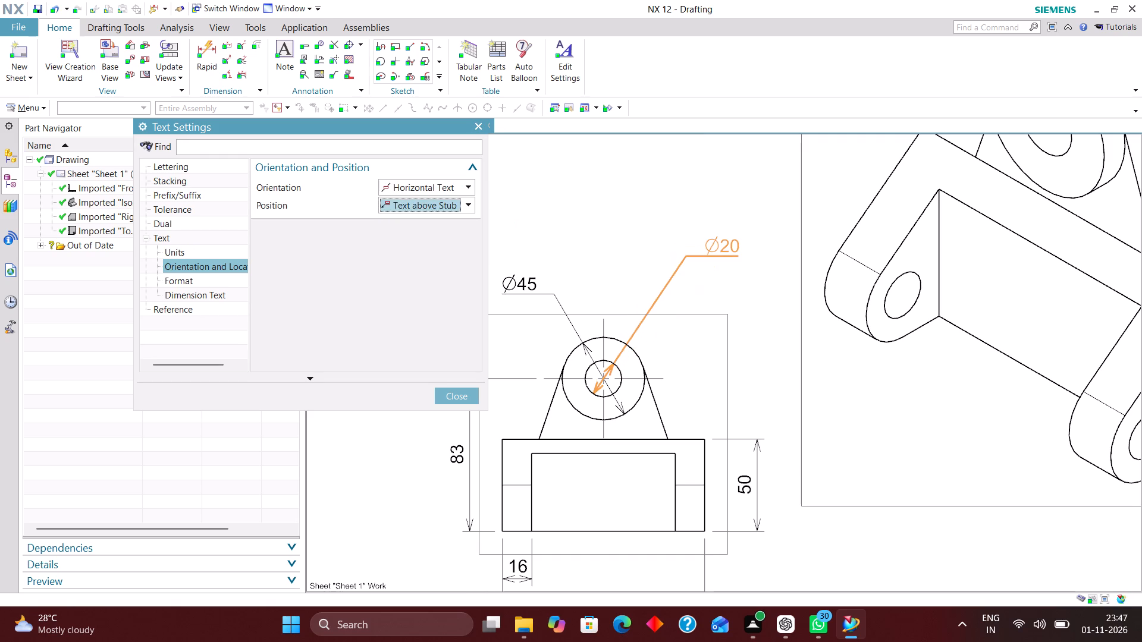
left_click(472, 398)
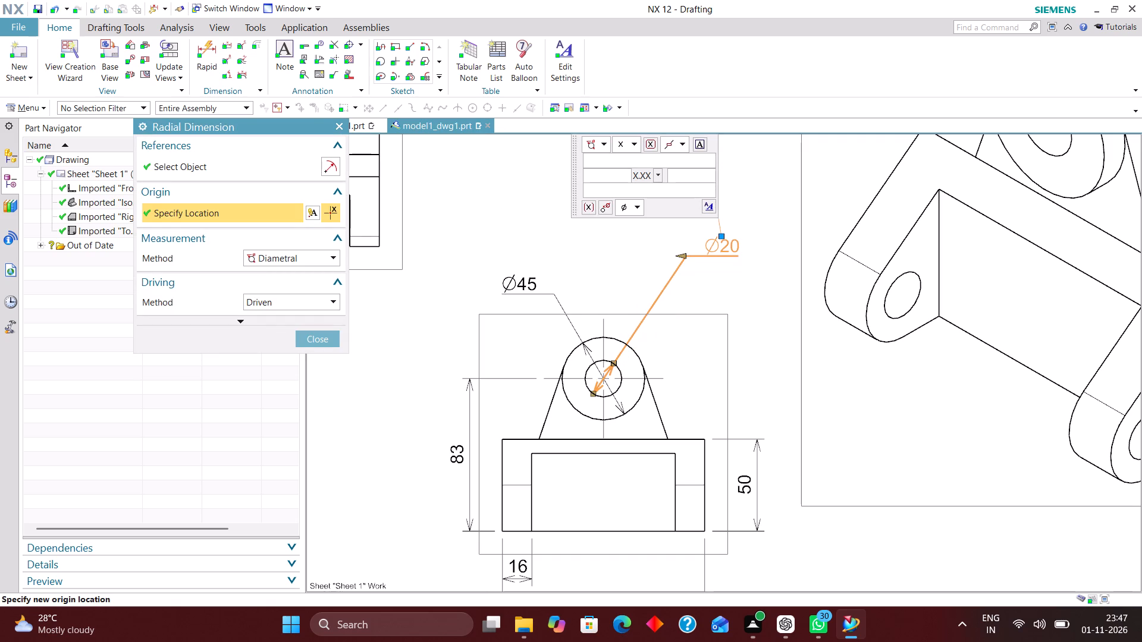
left_click(325, 338)
left_click_drag(698, 254, 692, 293)
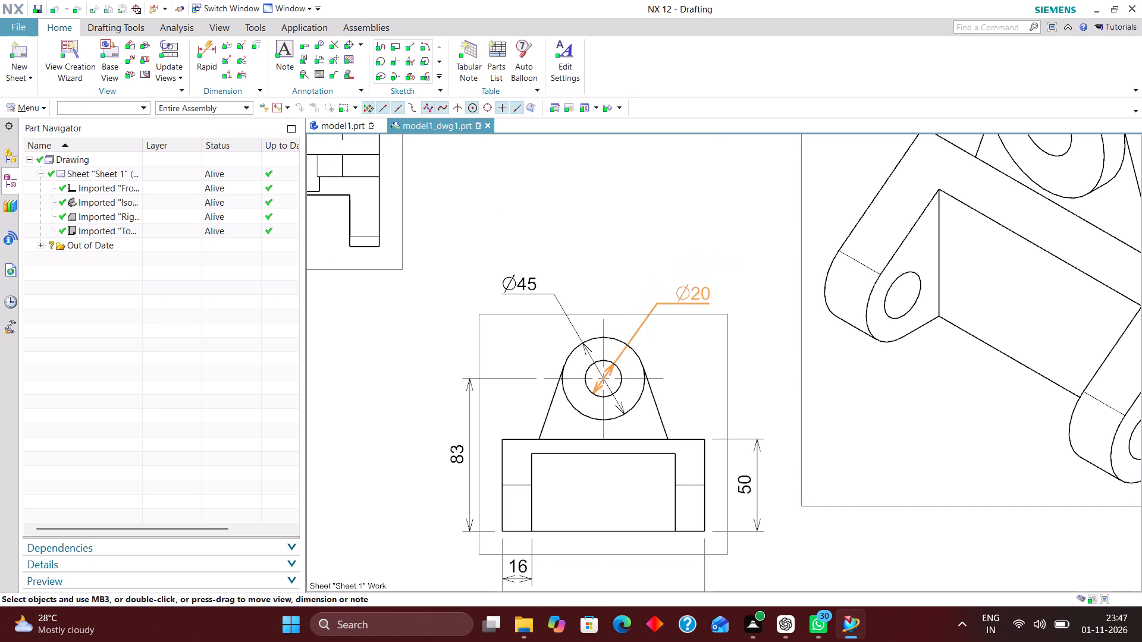
left_click_drag(692, 293, 708, 272)
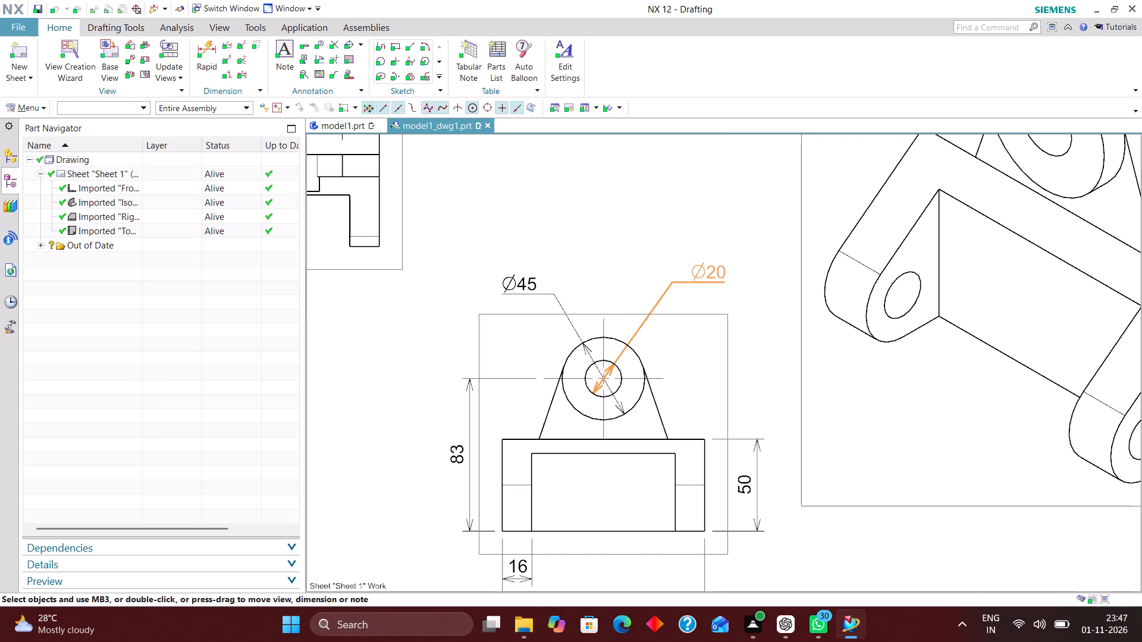
left_click_drag(708, 272, 709, 278)
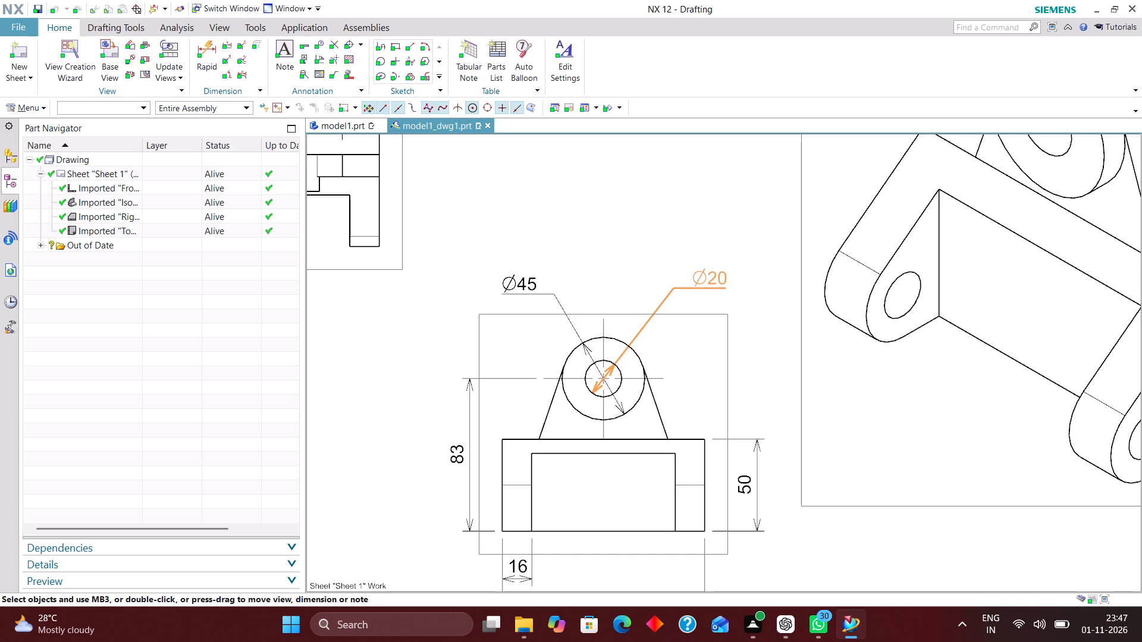
left_click_drag(709, 278, 713, 283)
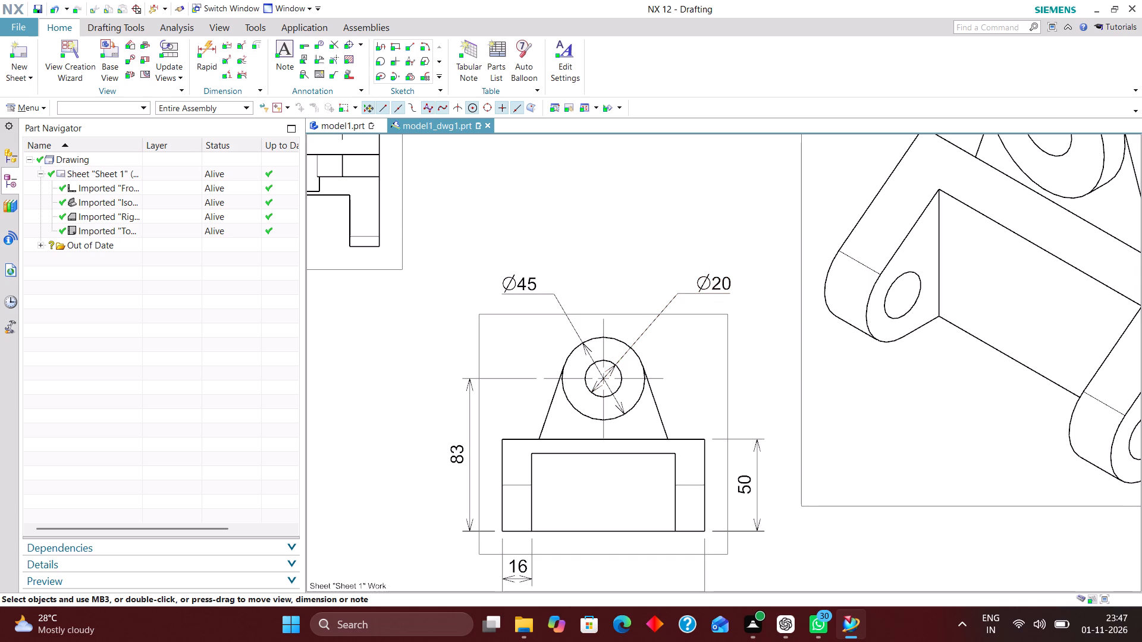
Set the arrows of the boss's outer diameter dimension to Out.
double_click(566, 307)
left_click(583, 342)
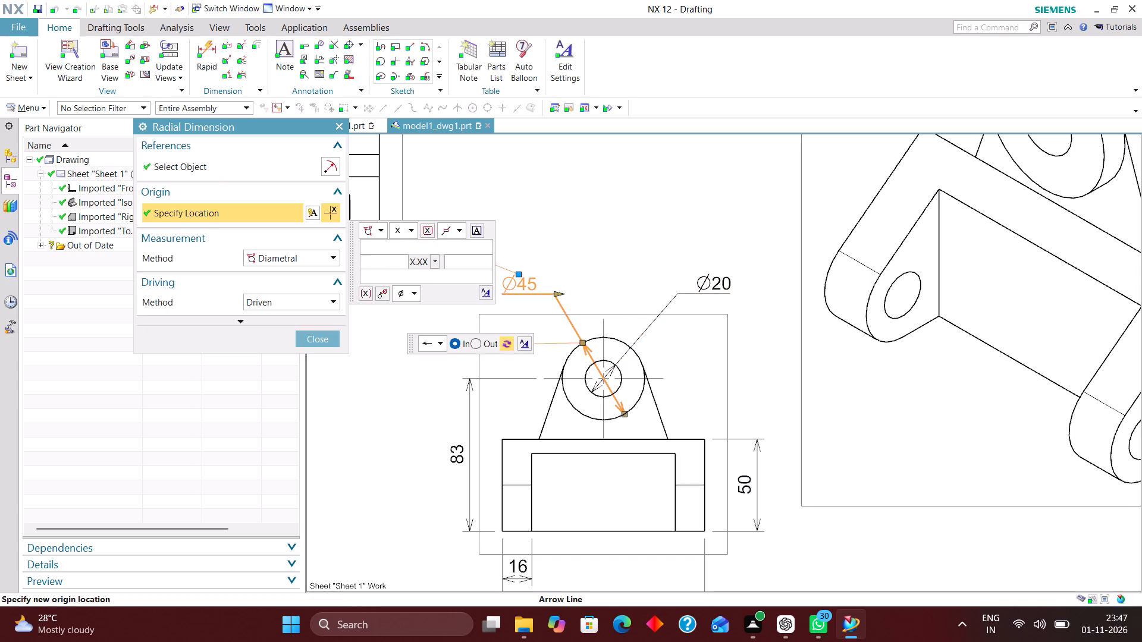
left_click(475, 344)
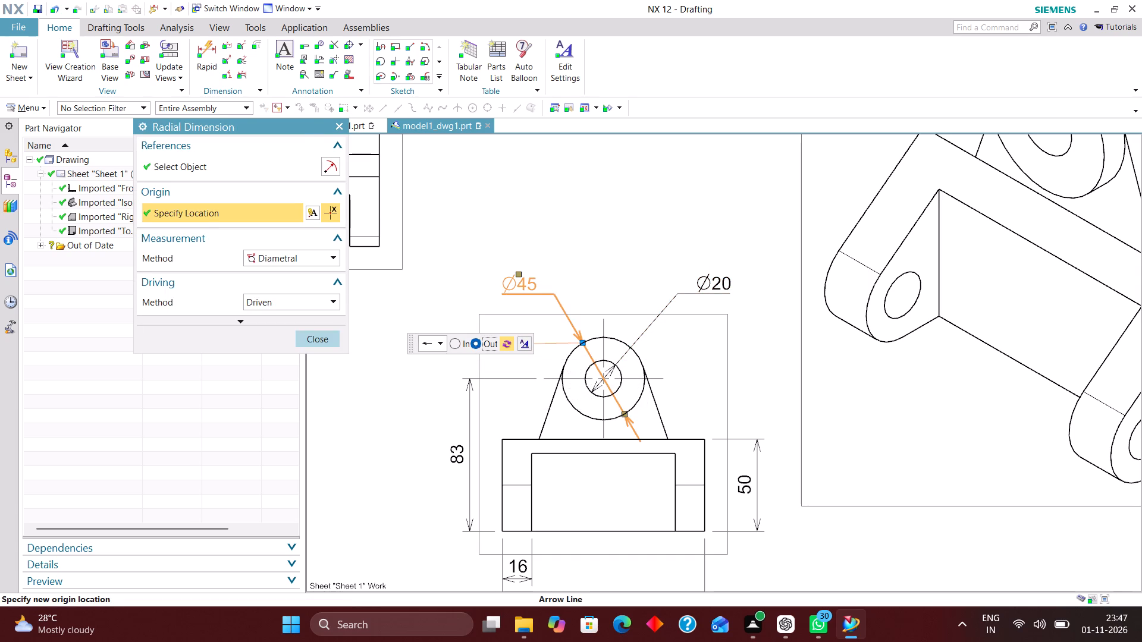
left_click(319, 338)
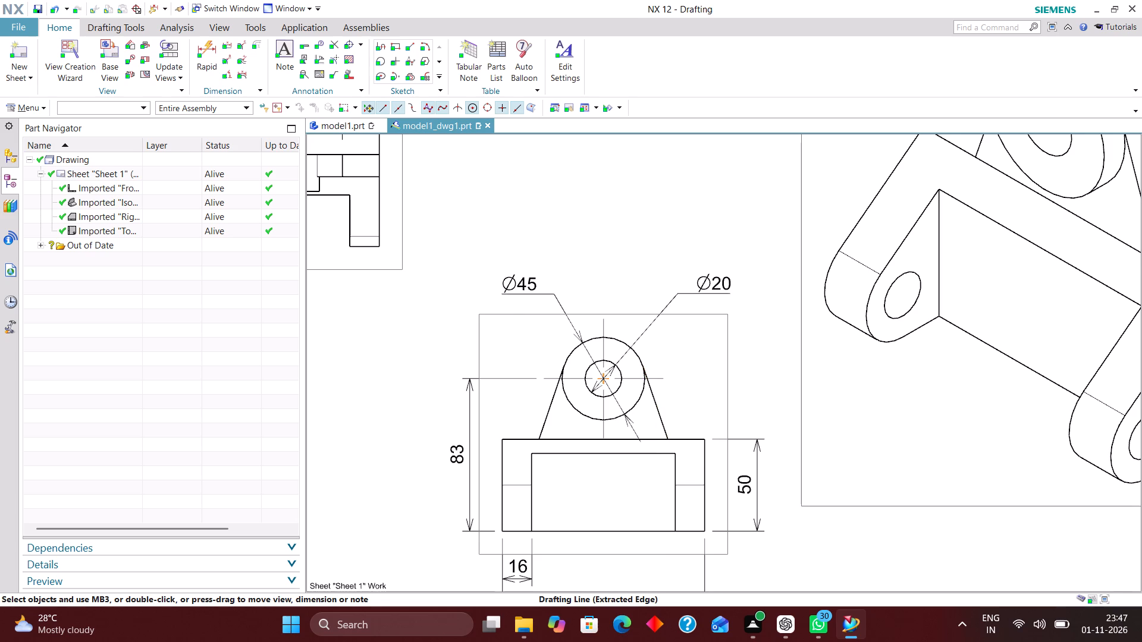
Examine the dimensioned front view and the other views on the sheet for dimension layout and missing dimensions.
scroll(663, 314, "down", 2)
scroll(681, 369, "down", 2)
scroll(679, 445, "down", 1)
scroll(677, 446, "up", 3)
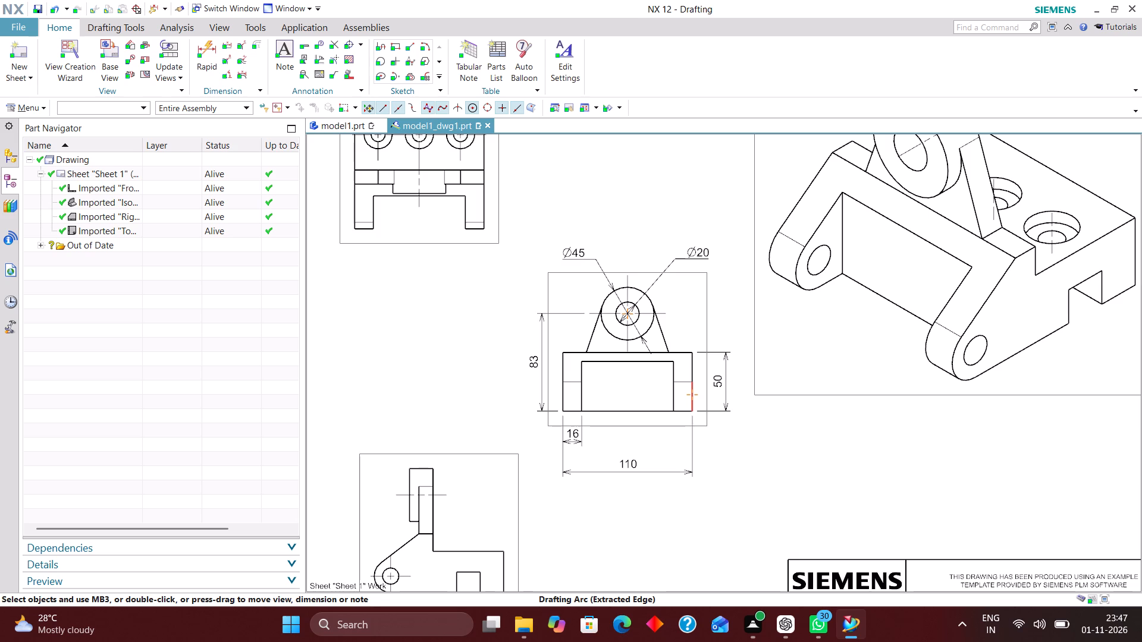
scroll(696, 397, "down", 2)
scroll(606, 383, "up", 1)
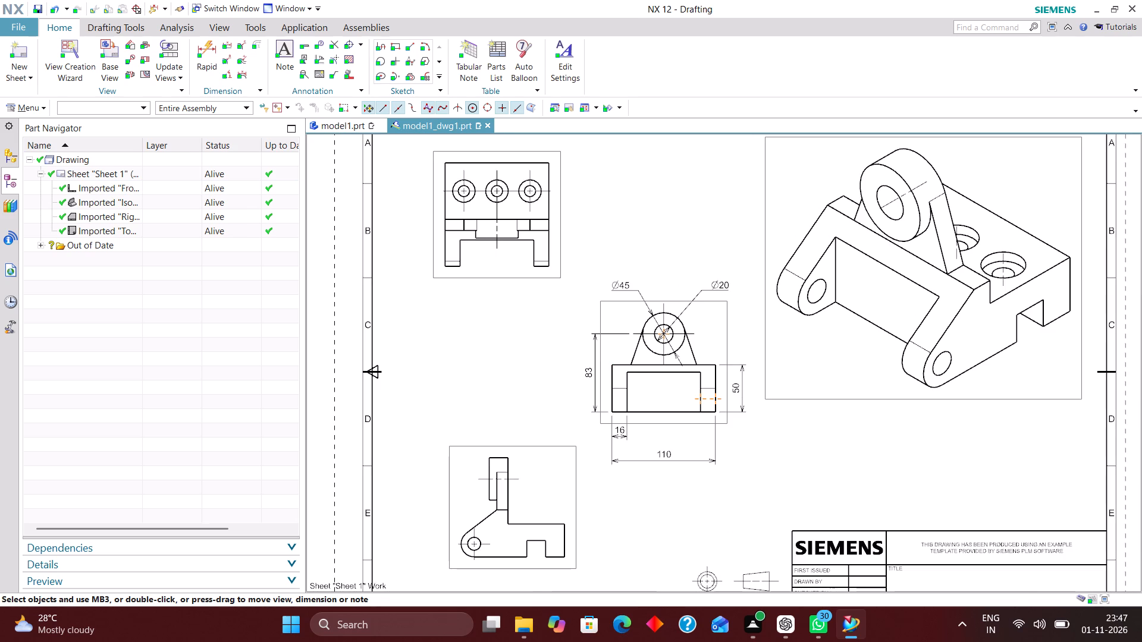
scroll(655, 413, "up", 2)
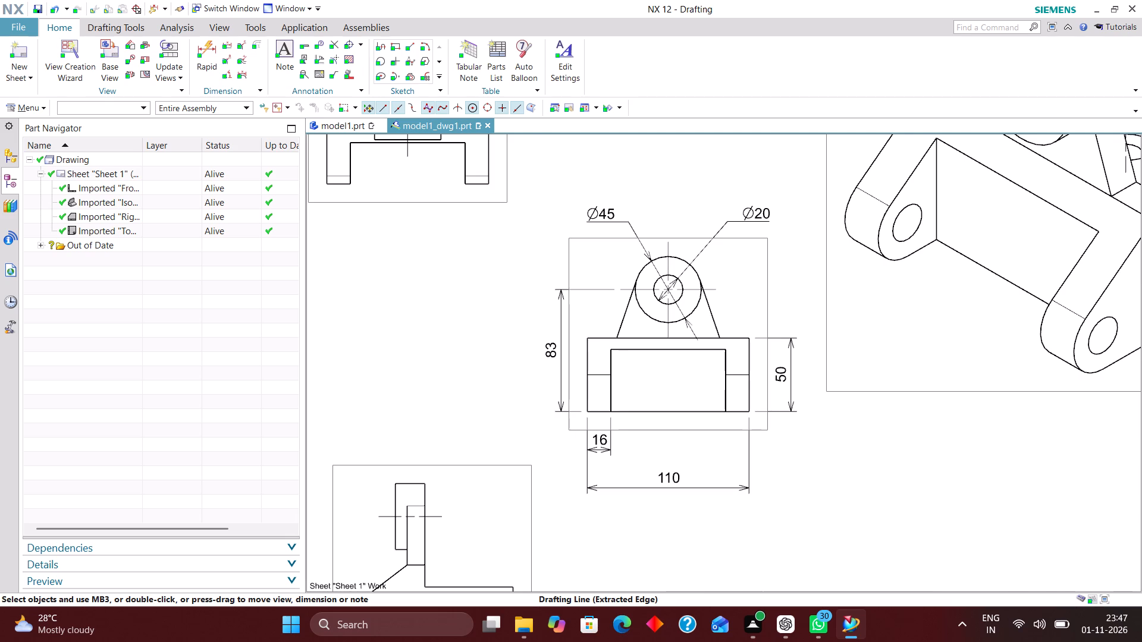
scroll(705, 392, "down", 2)
scroll(647, 387, "up", 2)
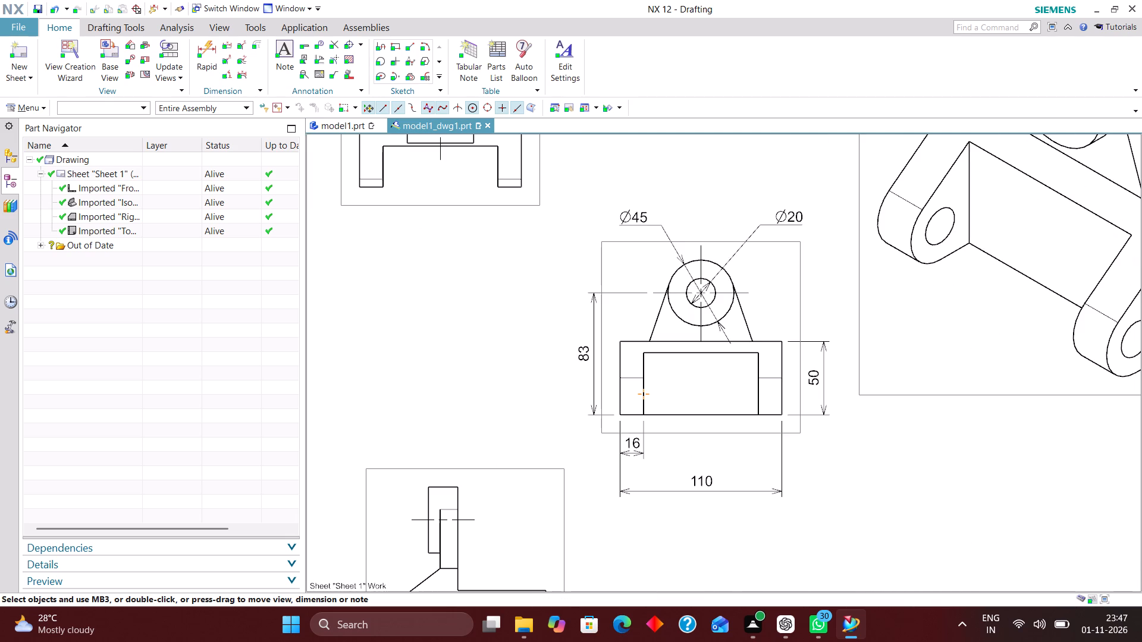
scroll(691, 344, "down", 2)
scroll(689, 391, "up", 1)
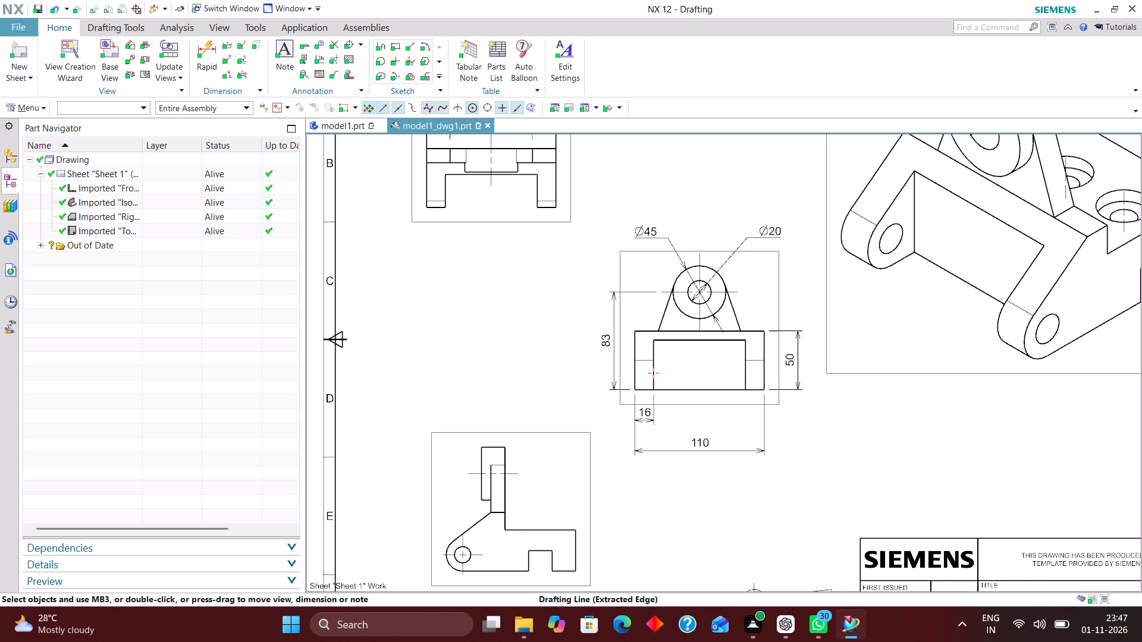
Using the Inferred method, dimension the horizontal distance from the leg hole centre to the base's far end, placed below the right view.
scroll(702, 374, "down", 1)
scroll(638, 372, "down", 2)
scroll(633, 505, "up", 3)
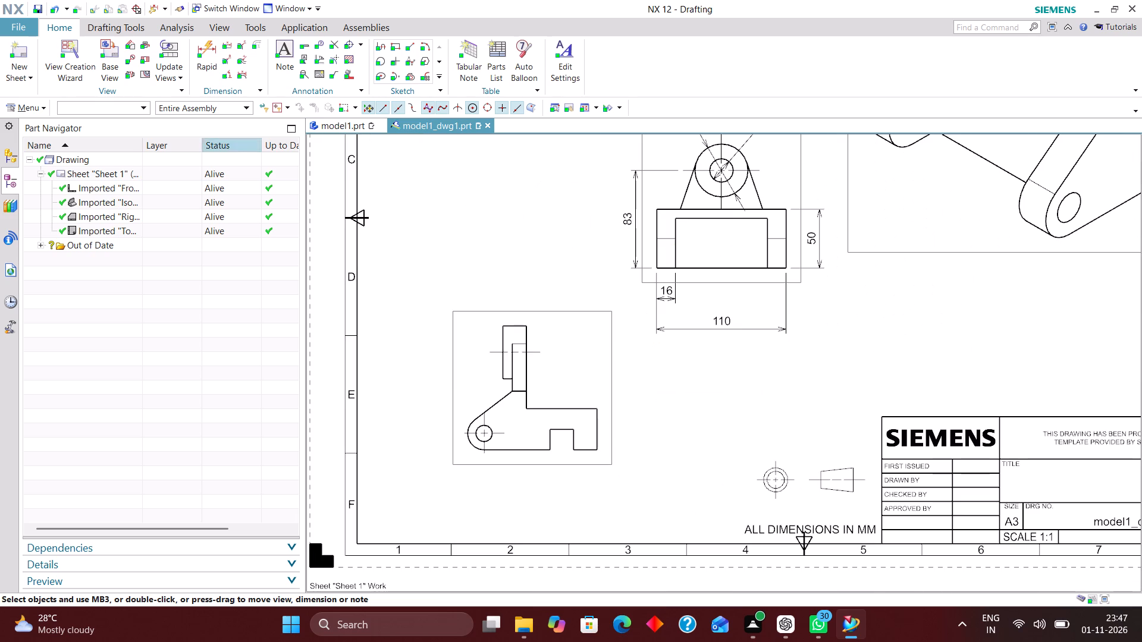
left_click(208, 53)
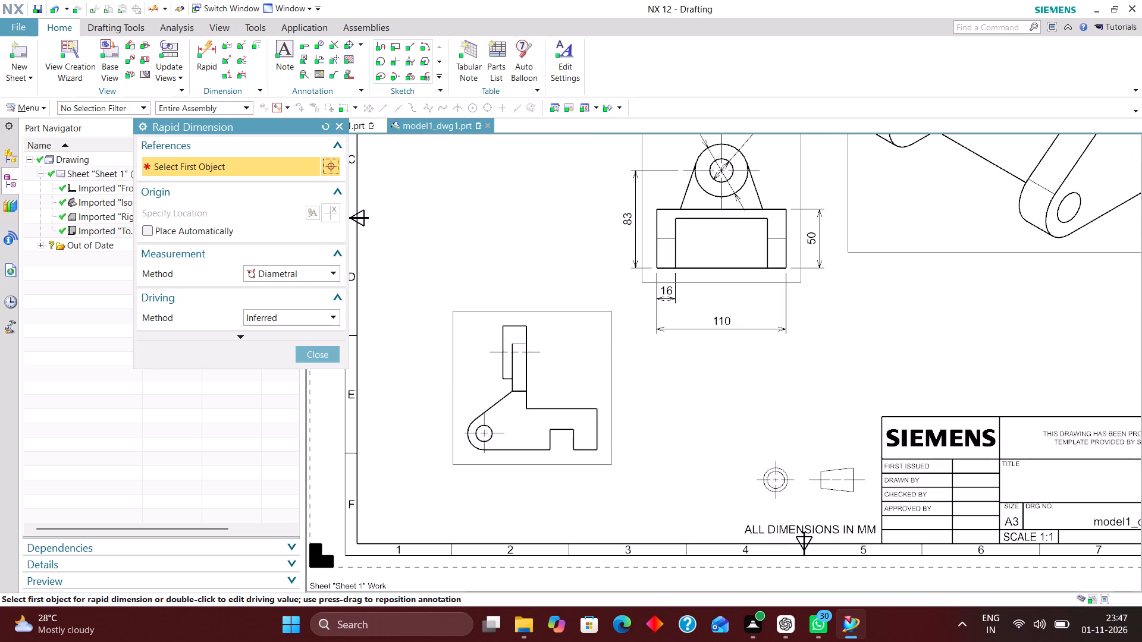
left_click(320, 273)
left_click(308, 290)
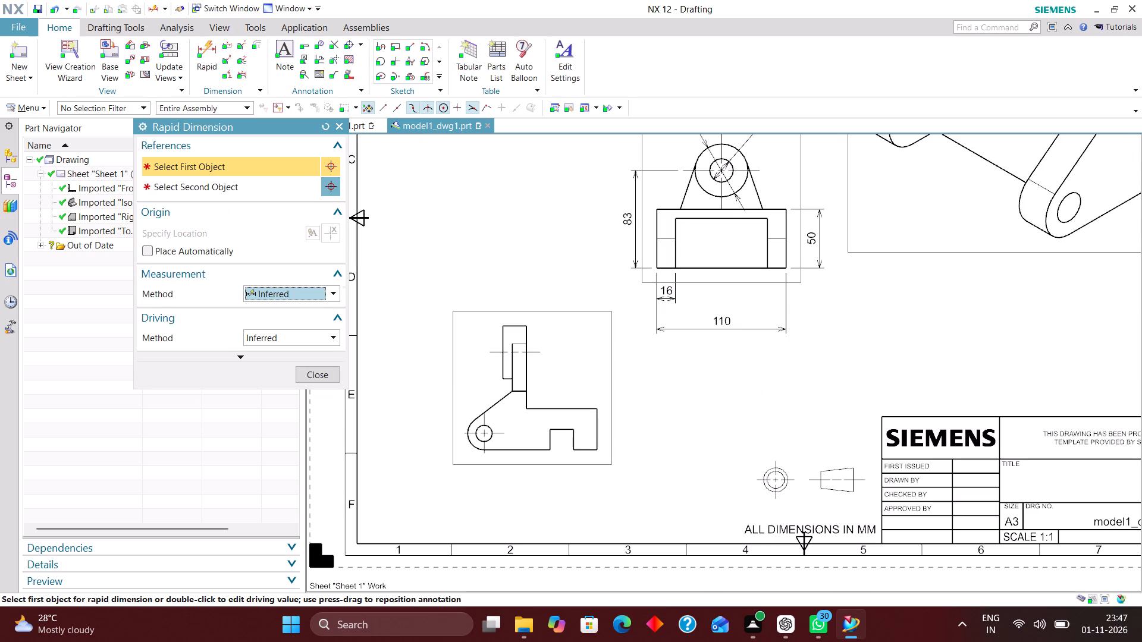
scroll(519, 446, "up", 3)
scroll(590, 409, "down", 2)
scroll(512, 465, "up", 3)
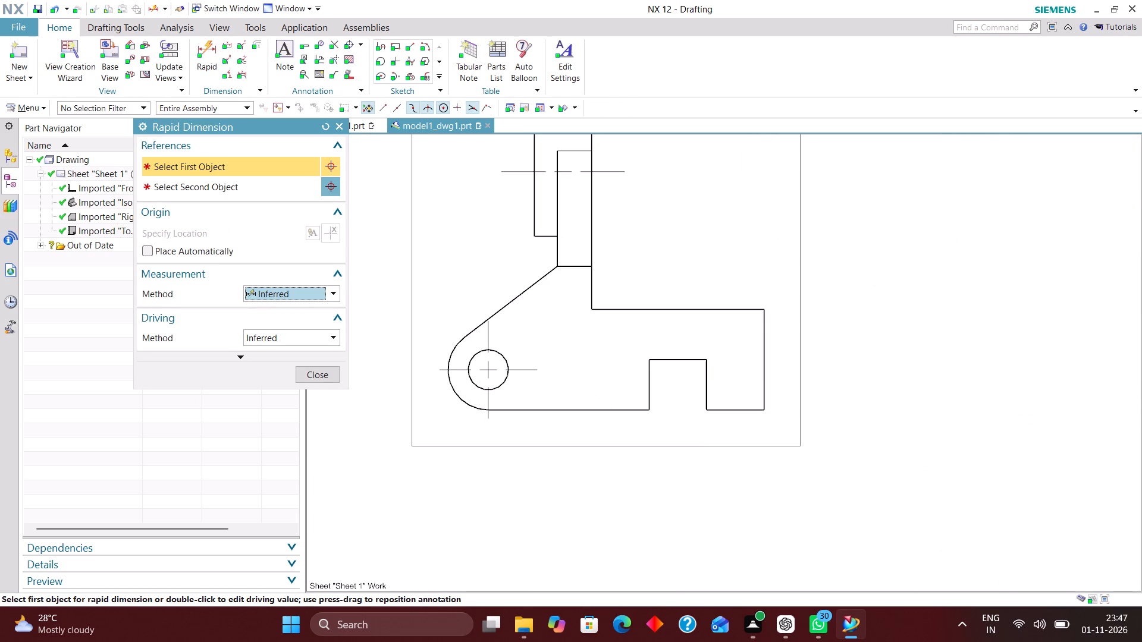
left_click(485, 401)
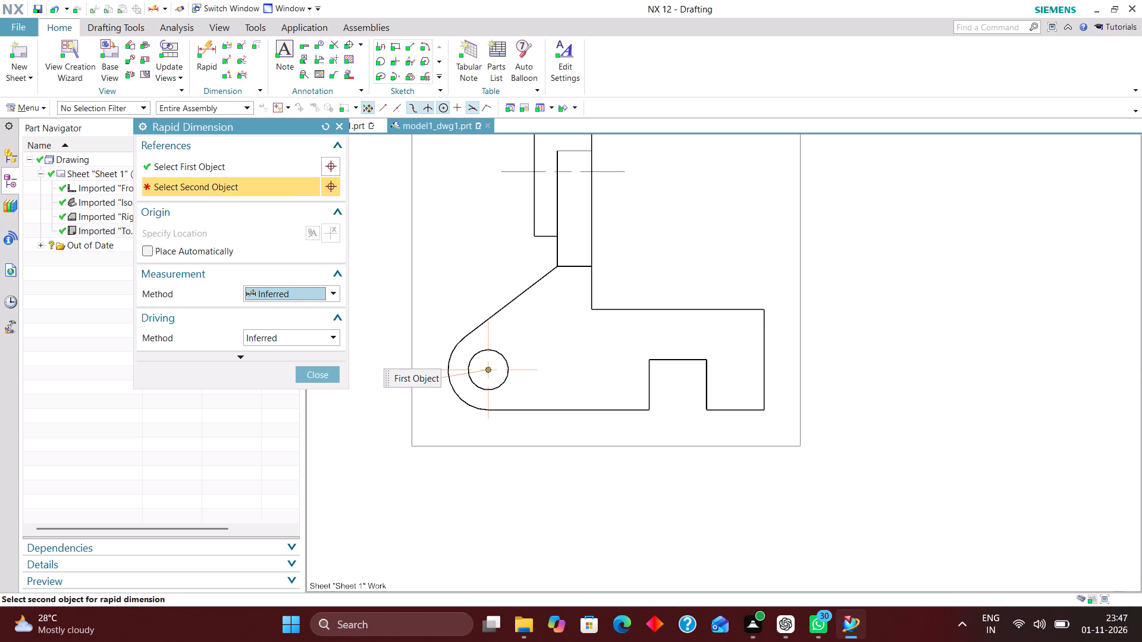
left_click(764, 411)
left_click(608, 495)
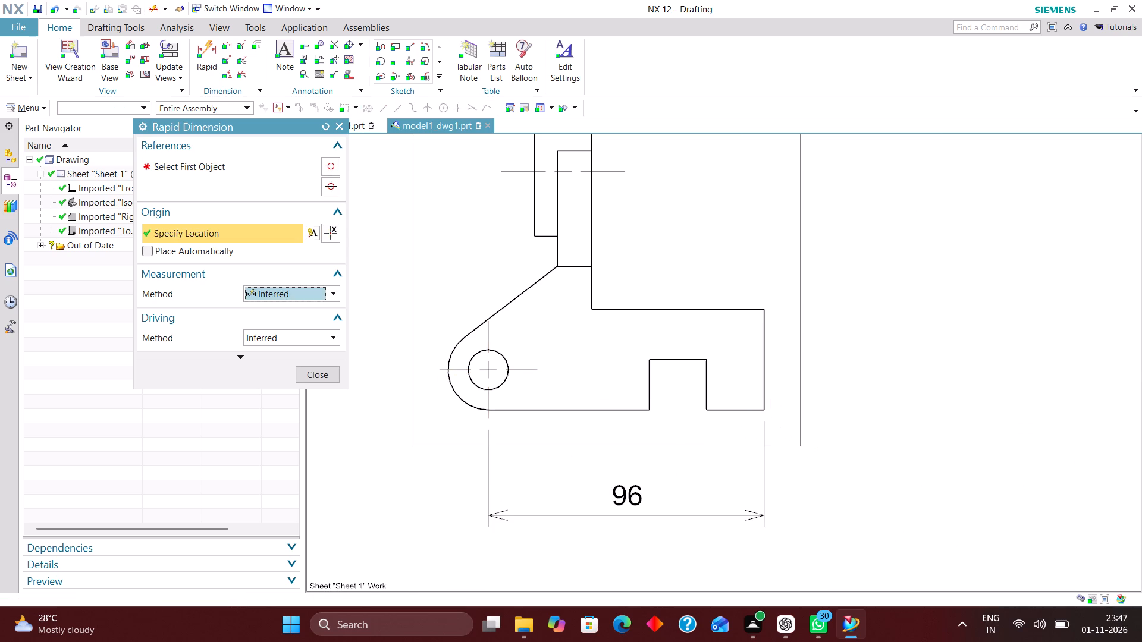
Dimension the horizontal distance from the leg hole centre to the near edge of the bottom slot, placed below the right view.
left_click(488, 401)
left_click(649, 410)
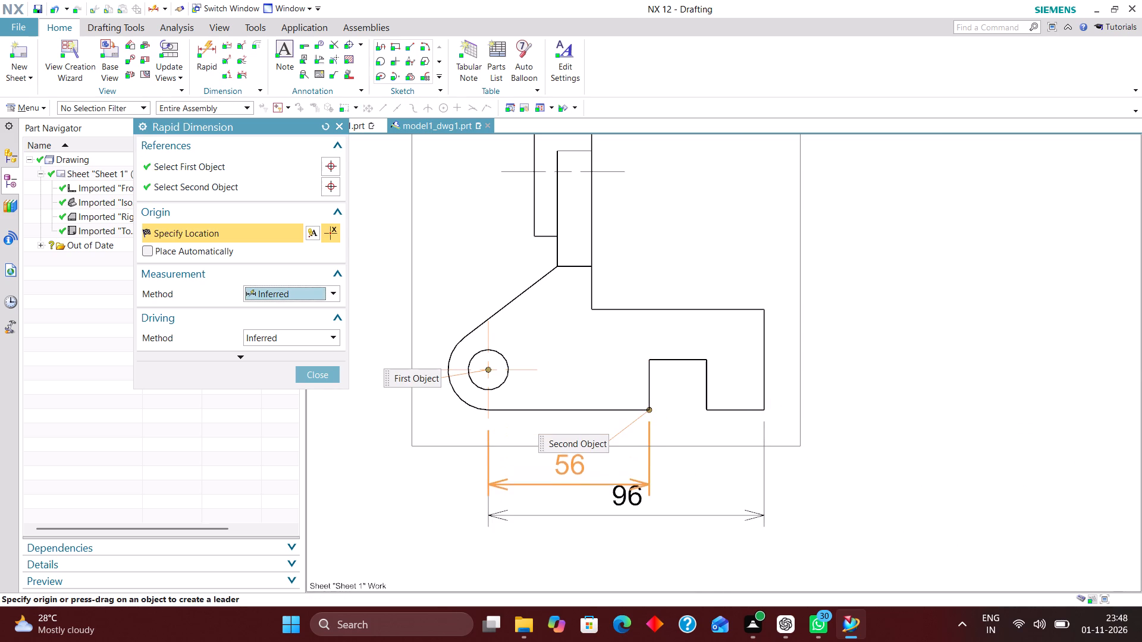
left_click(568, 465)
scroll(701, 430, "up", 2)
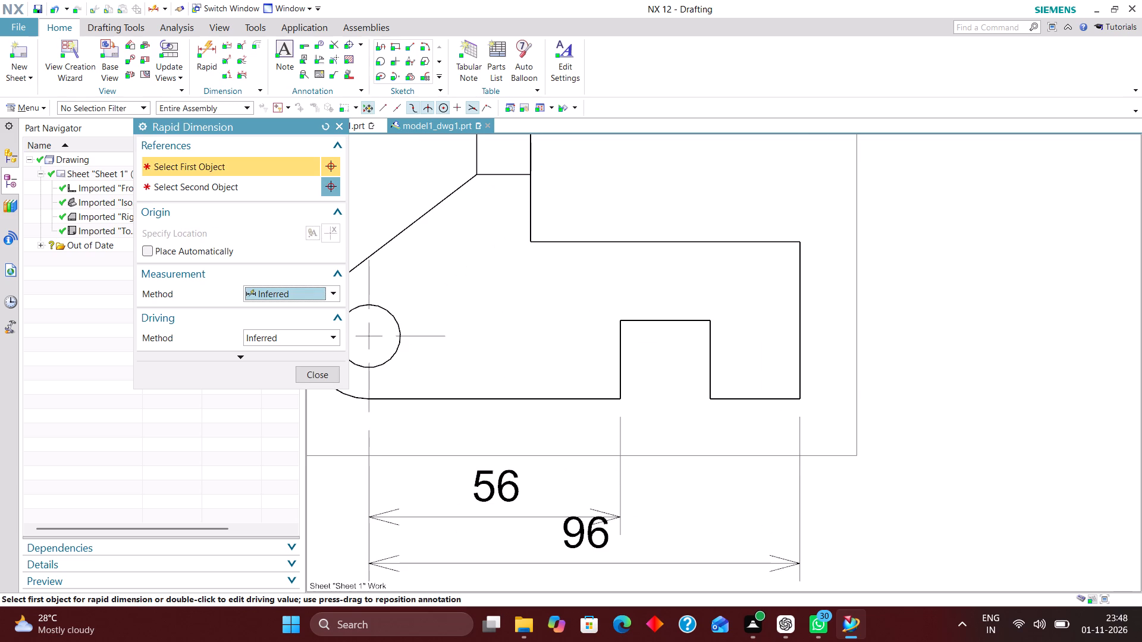
Dimension the bottom slot's width and the distance from the slot to the base's far end, both below the right view.
left_click(620, 396)
left_click(708, 400)
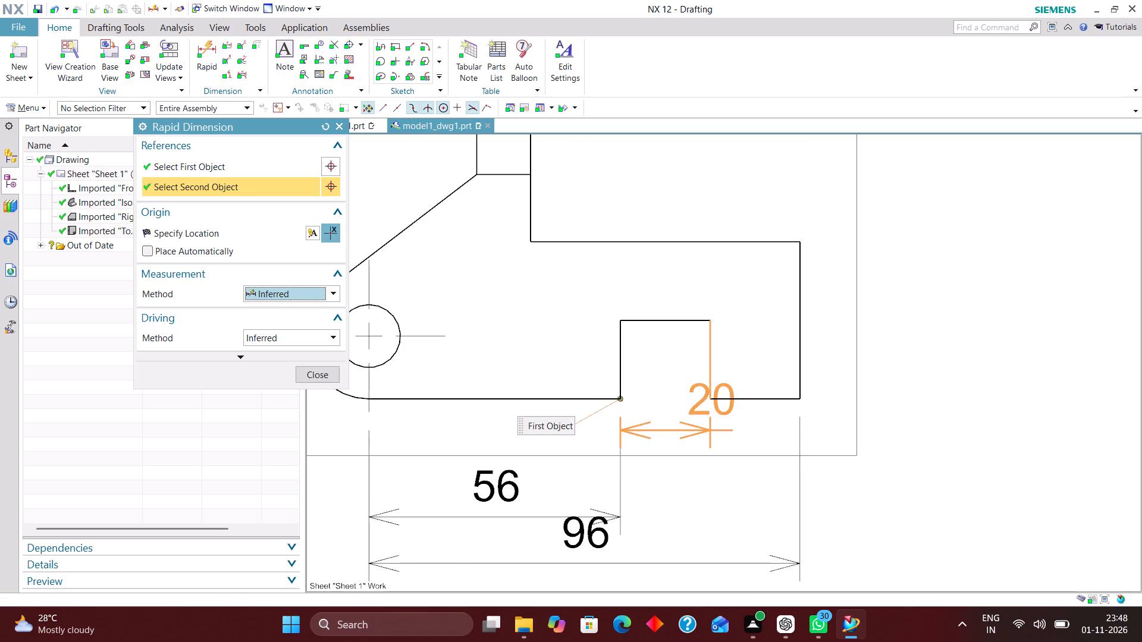
left_click(674, 473)
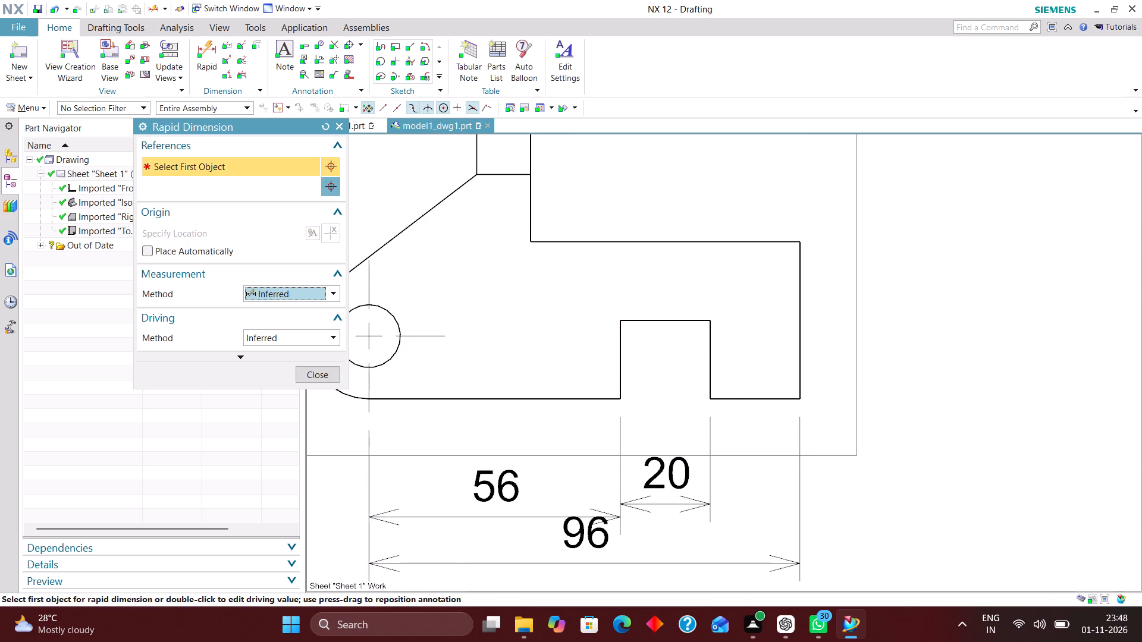
left_click(709, 401)
left_click(800, 395)
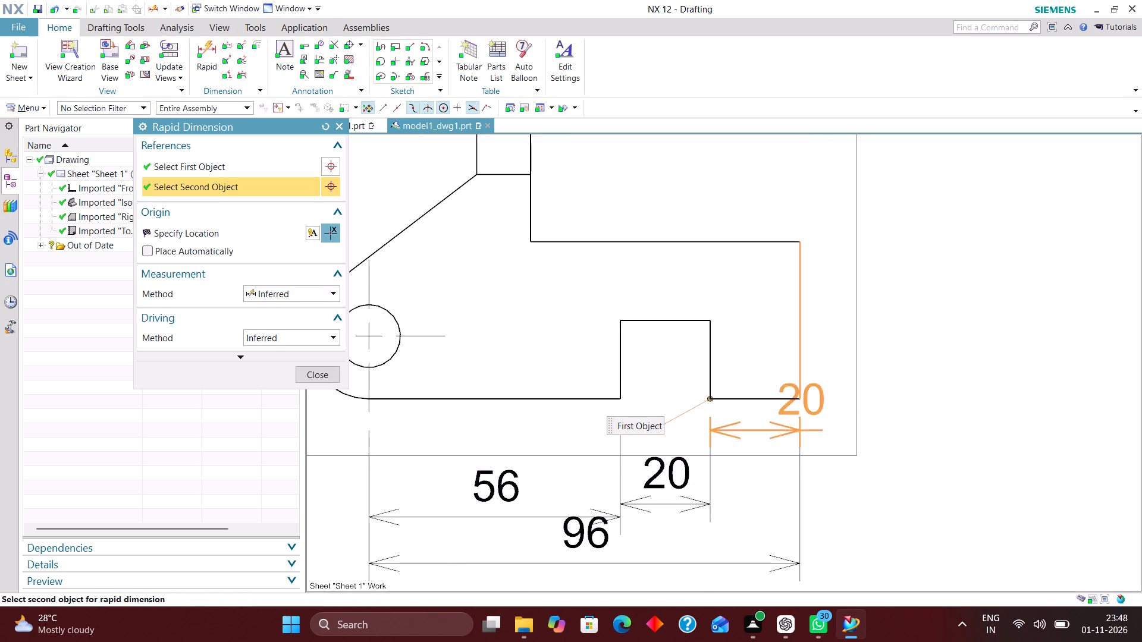
left_click(760, 454)
left_click(327, 376)
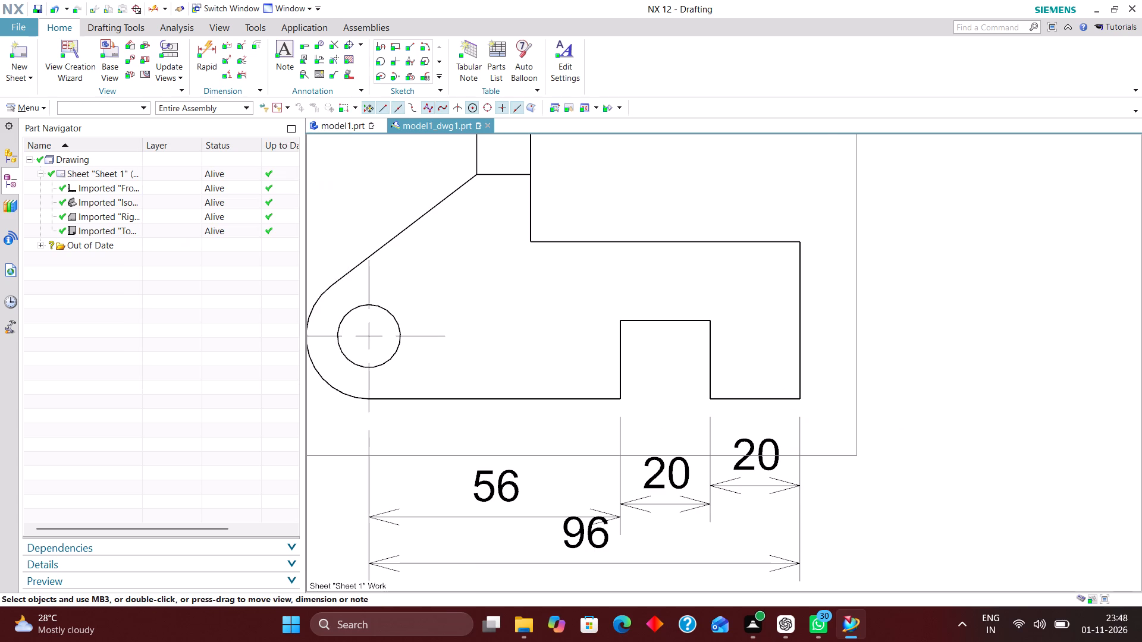
Move the overall length dimension further below the right view and align the three shorter horizontal dimensions in one row above it.
scroll(600, 323, "down", 3)
scroll(610, 439, "up", 3)
left_click_drag(584, 446, 588, 524)
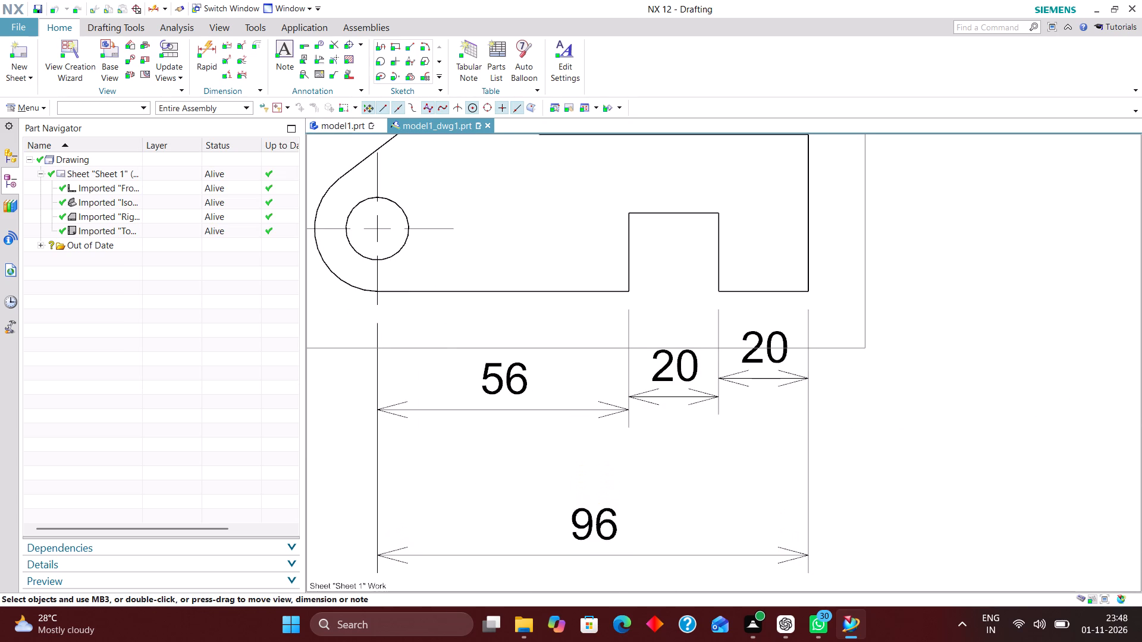
scroll(644, 346, "down", 4)
scroll(633, 413, "up", 2)
left_click_drag(564, 350, 565, 379)
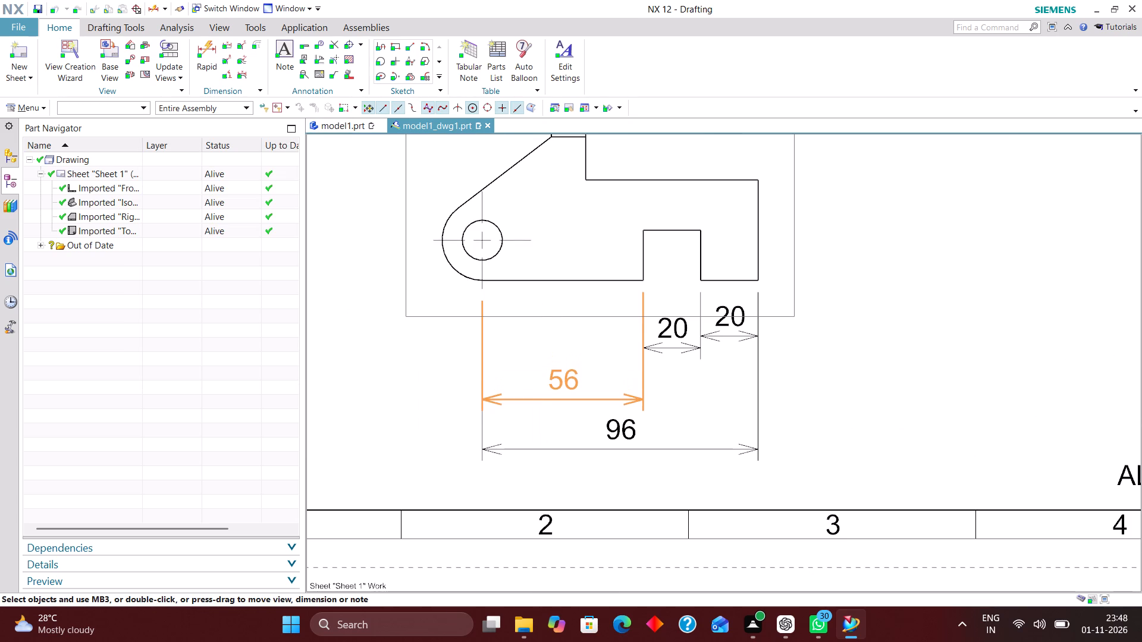
left_click_drag(565, 379, 567, 365)
left_click_drag(677, 342, 678, 364)
left_click_drag(733, 336, 735, 362)
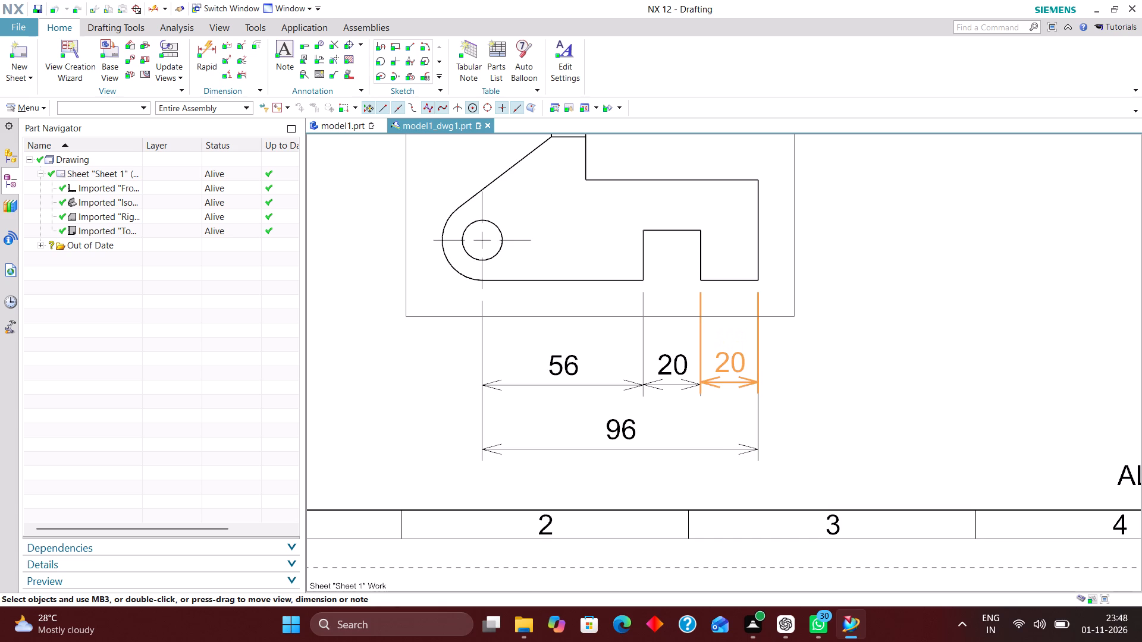
left_click_drag(735, 362, 735, 364)
Dimension the base's height at its far end with an Inferred Rapid Dimension, placed to the right of the right view.
right_click_drag(902, 343, 854, 388)
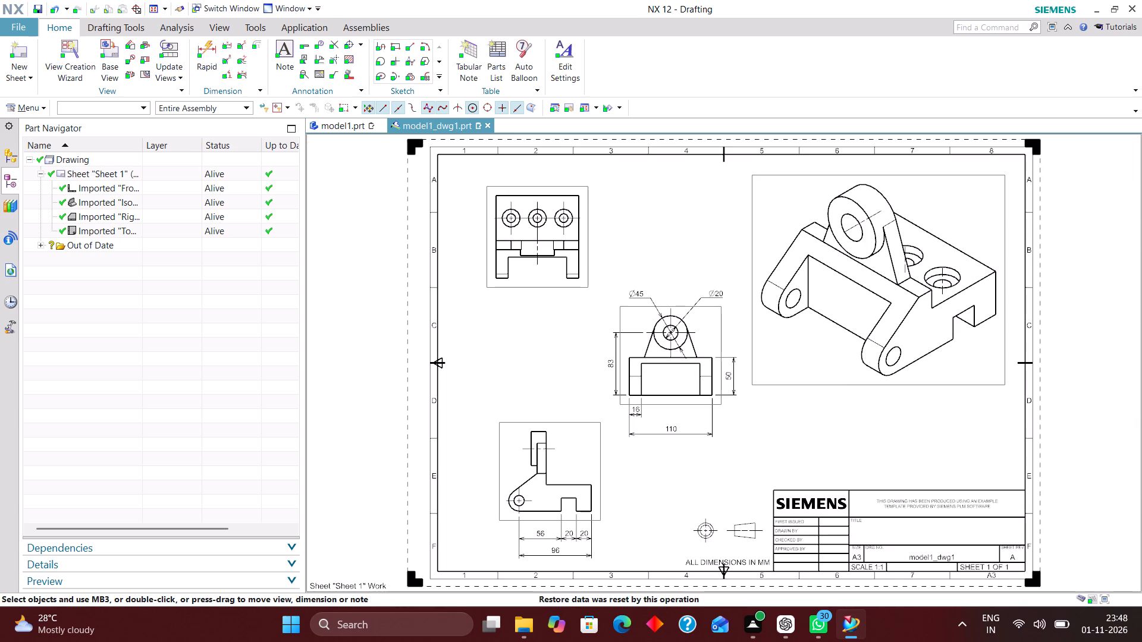
scroll(605, 443, "down", 2)
scroll(576, 491, "up", 4)
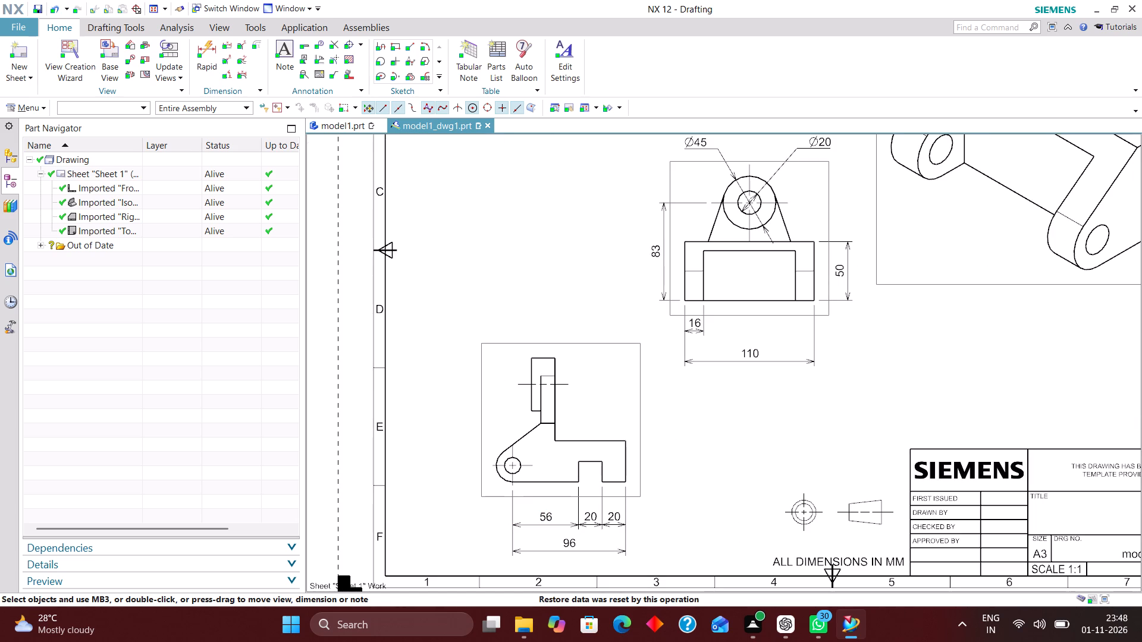
left_click(213, 47)
scroll(650, 484, "up", 6)
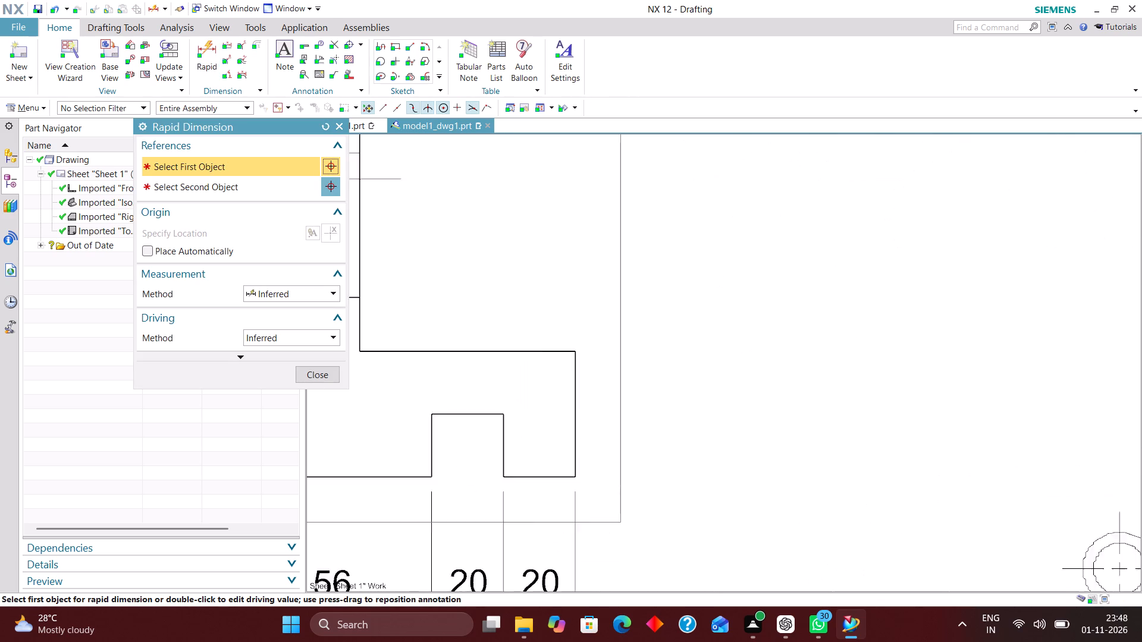
scroll(605, 335, "down", 4)
scroll(582, 438, "up", 4)
scroll(582, 386, "down", 3)
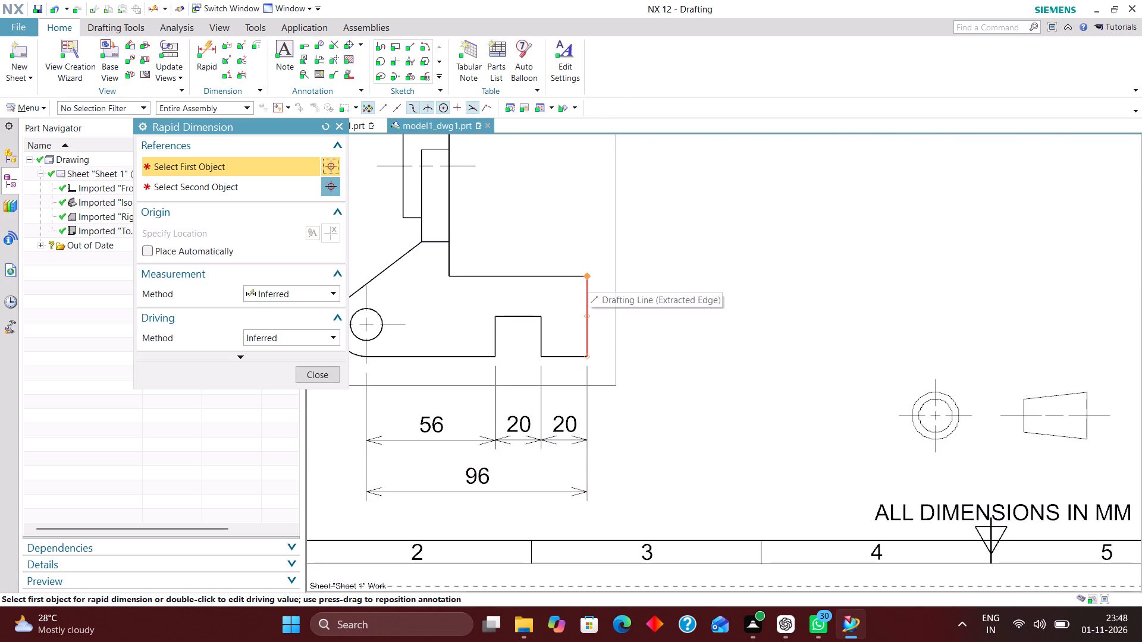
left_click(588, 276)
left_click(589, 355)
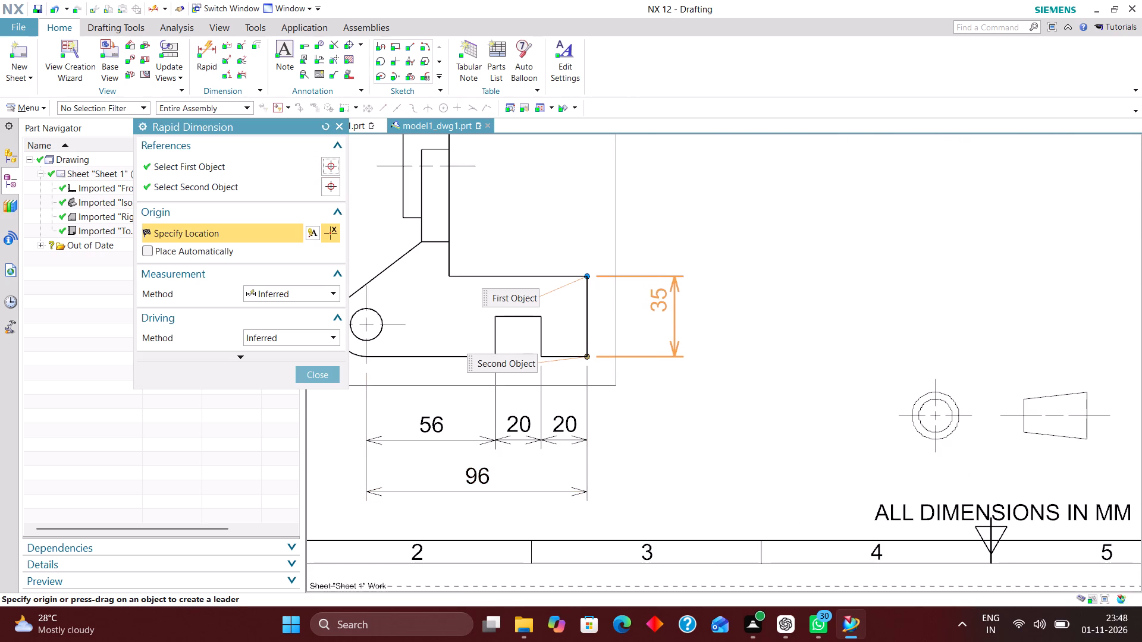
left_click(647, 312)
Dimension the vertical height from the leg's bottom tangent point to the top of the sloped edge, placed left of the right view.
scroll(770, 332, "down", 4)
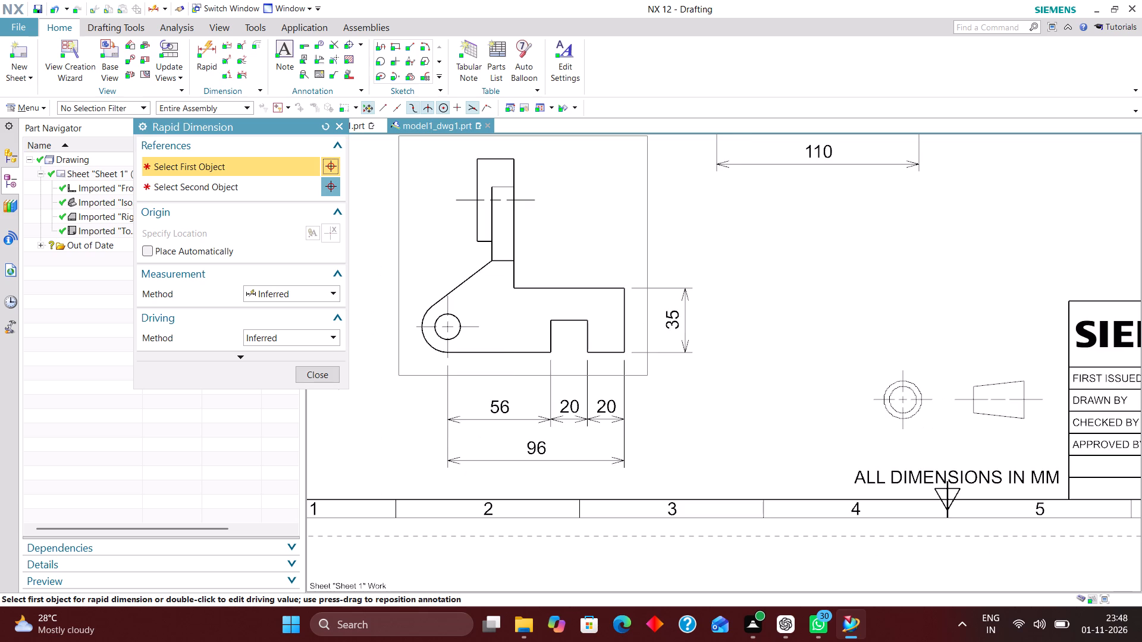
scroll(773, 341, "down", 2)
scroll(566, 348, "up", 4)
scroll(597, 369, "down", 2)
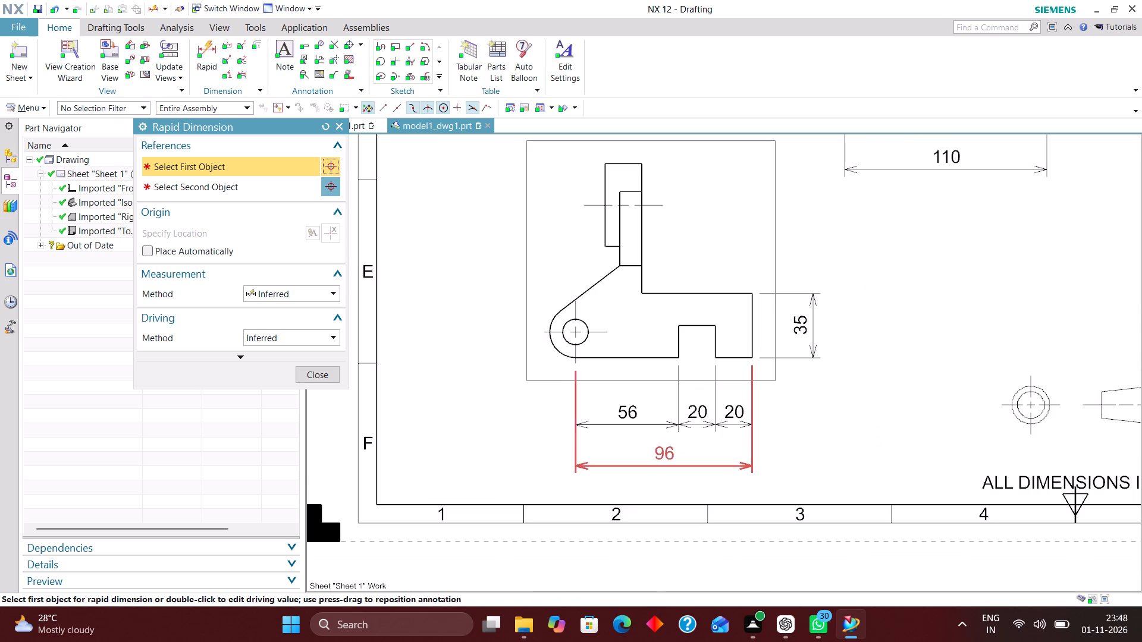
scroll(579, 372, "up", 4)
scroll(628, 366, "down", 1)
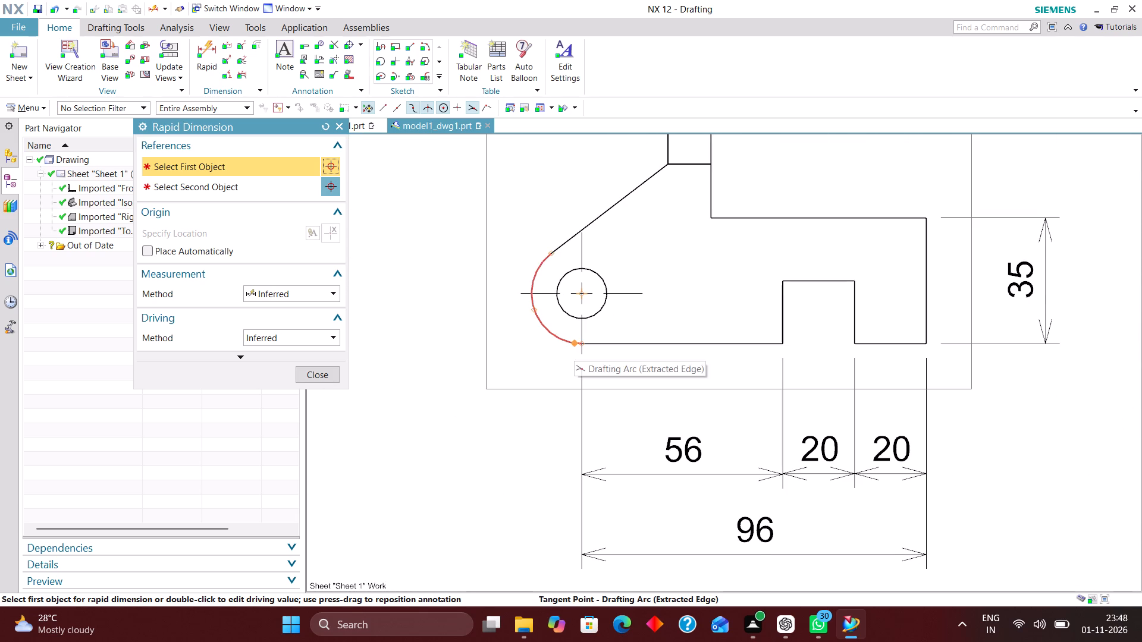
left_click(574, 345)
scroll(580, 385, "down", 2)
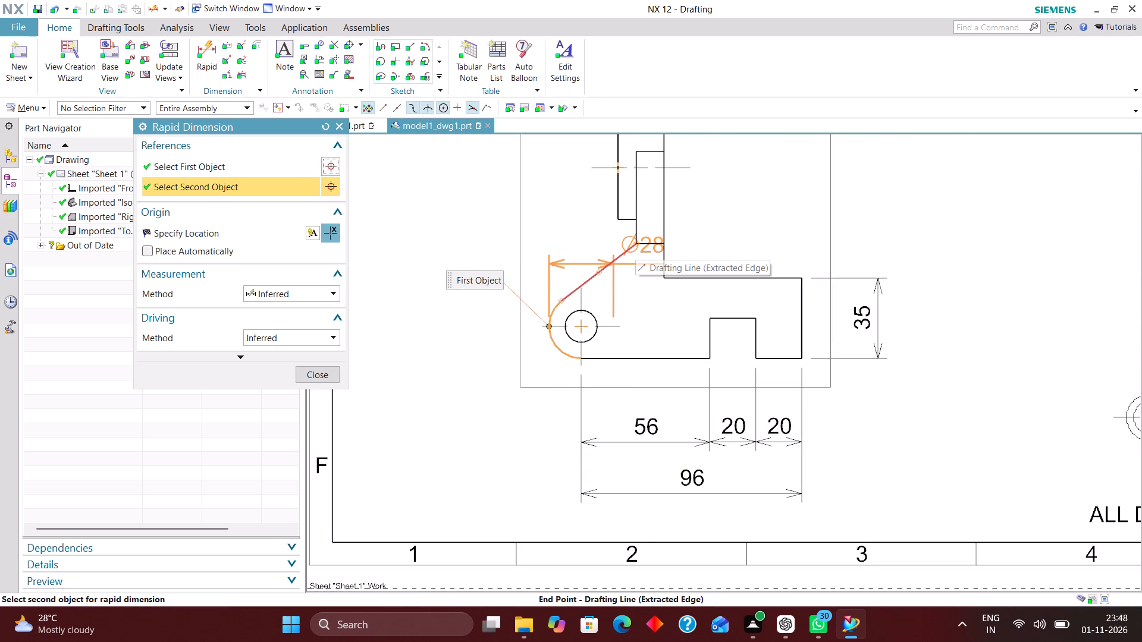
left_click(637, 244)
left_click(478, 300)
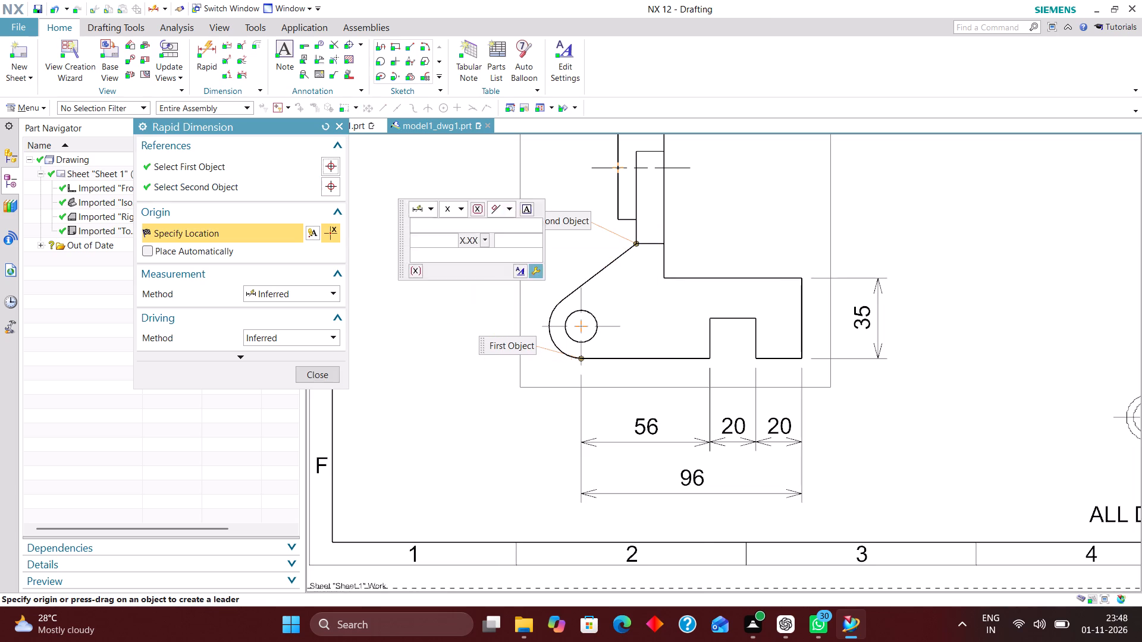
Dimension the horizontal distance from the base's far end to the upright's back face, placed above the base's top edge.
scroll(625, 364, "down", 2)
scroll(674, 249, "up", 3)
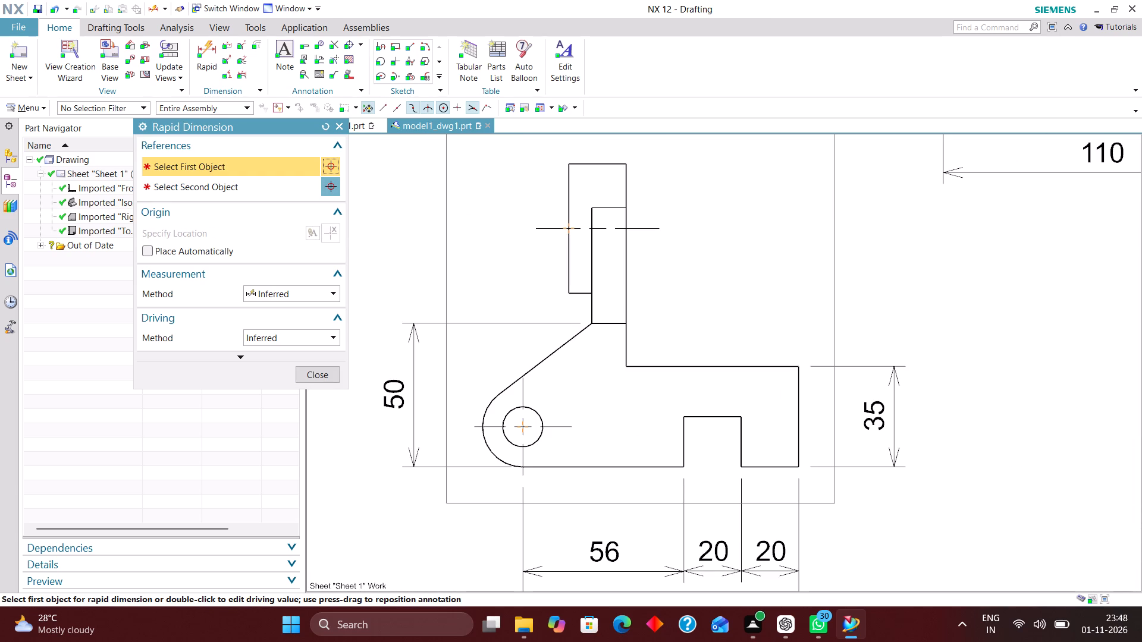
scroll(618, 215, "down", 1)
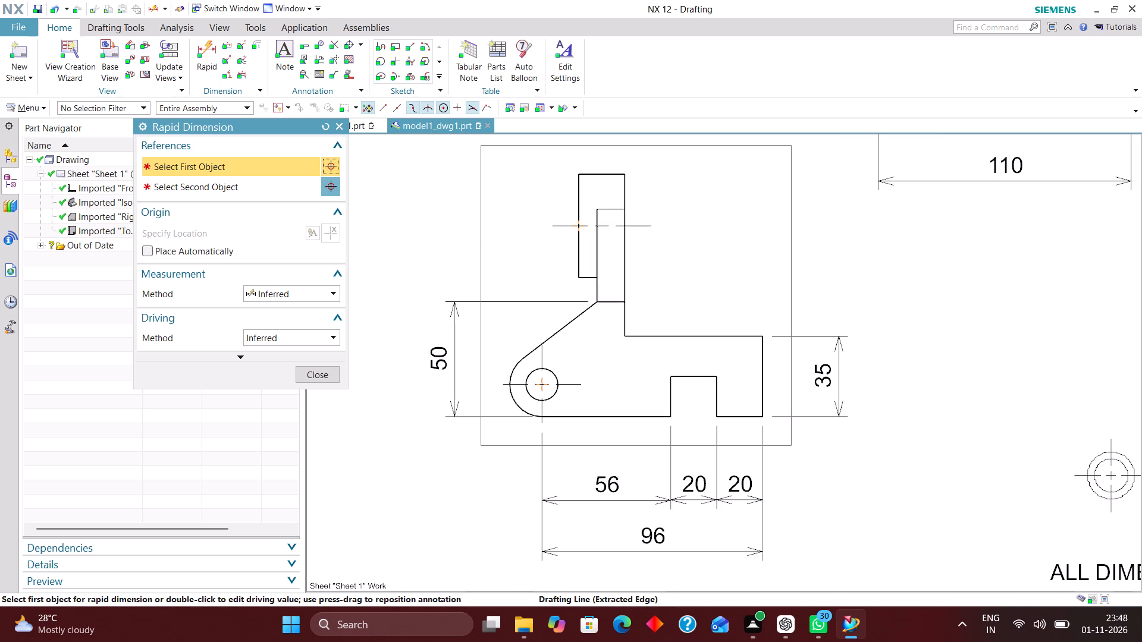
scroll(602, 353, "down", 2)
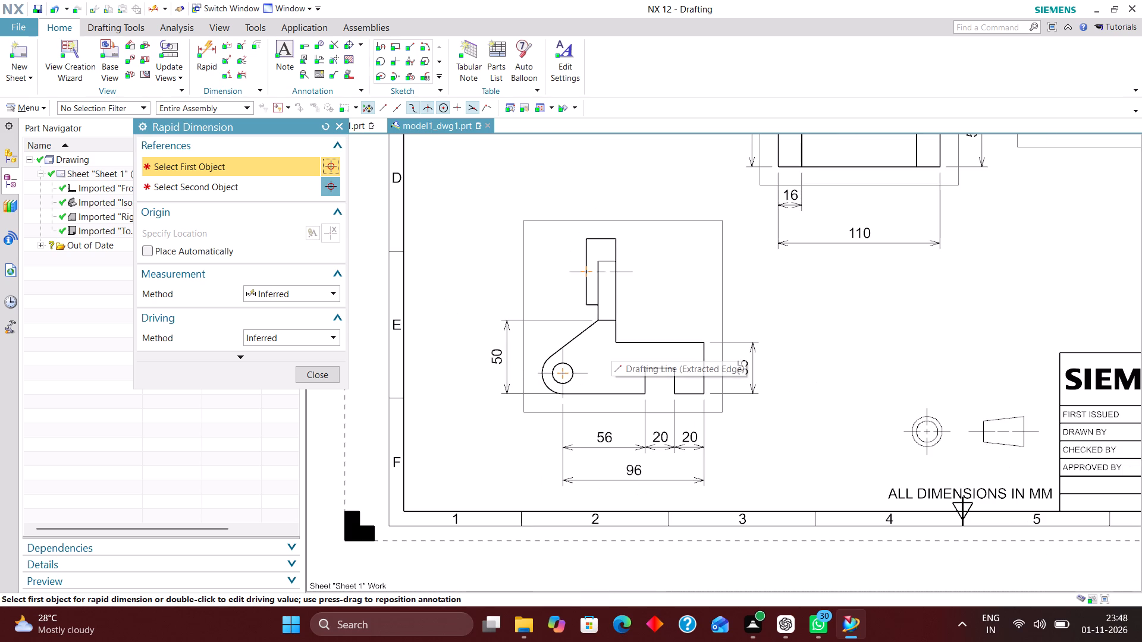
scroll(640, 342, "up", 1)
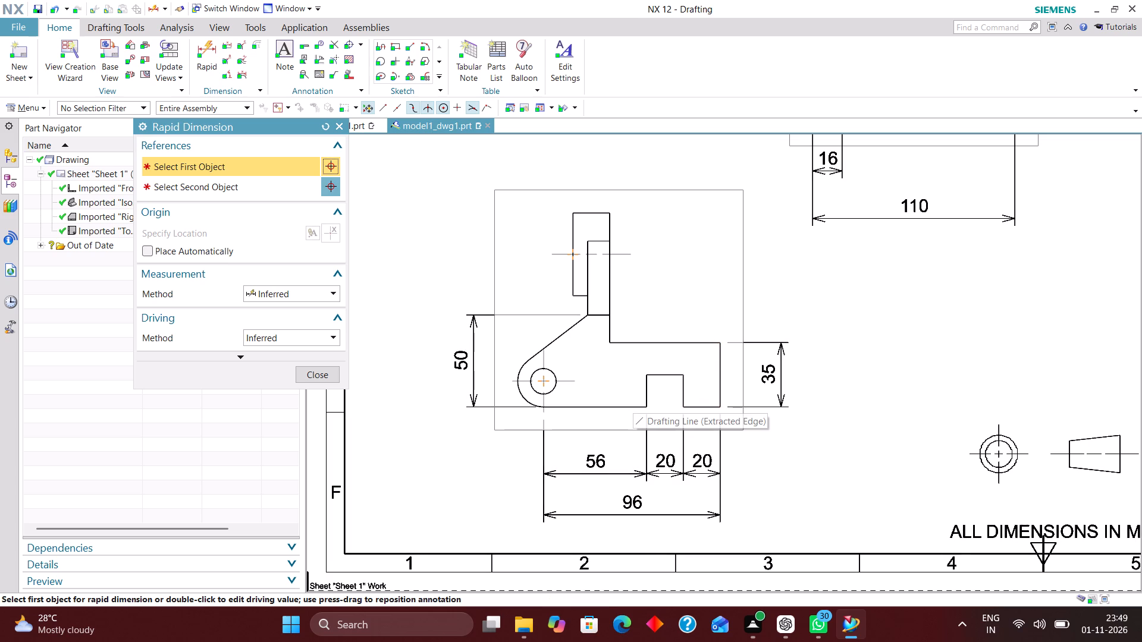
left_click(719, 340)
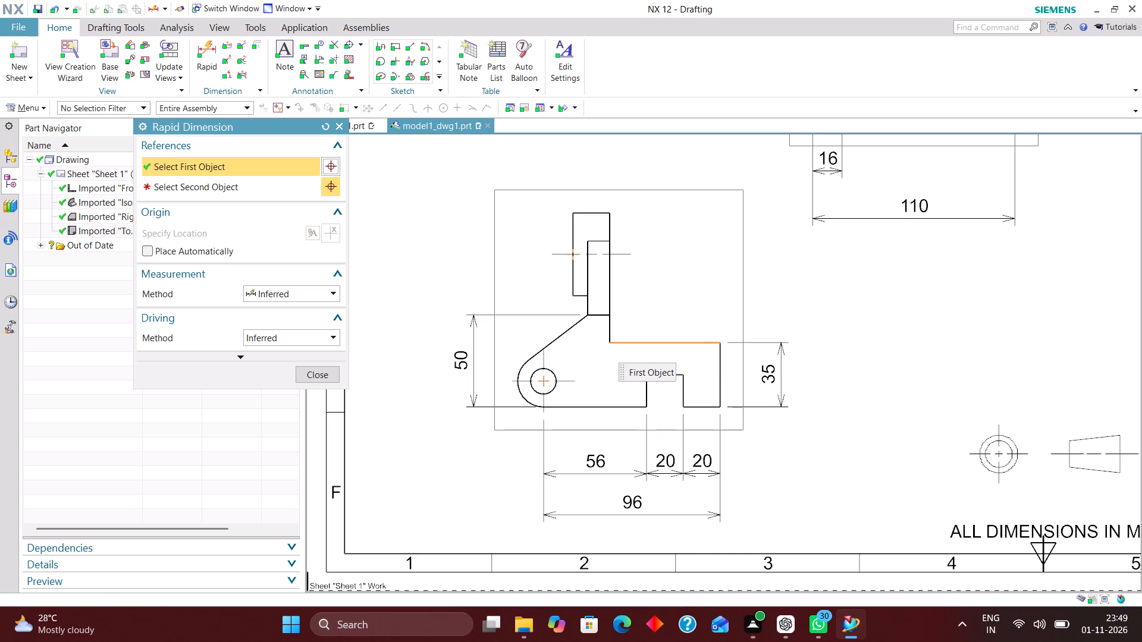
left_click(612, 314)
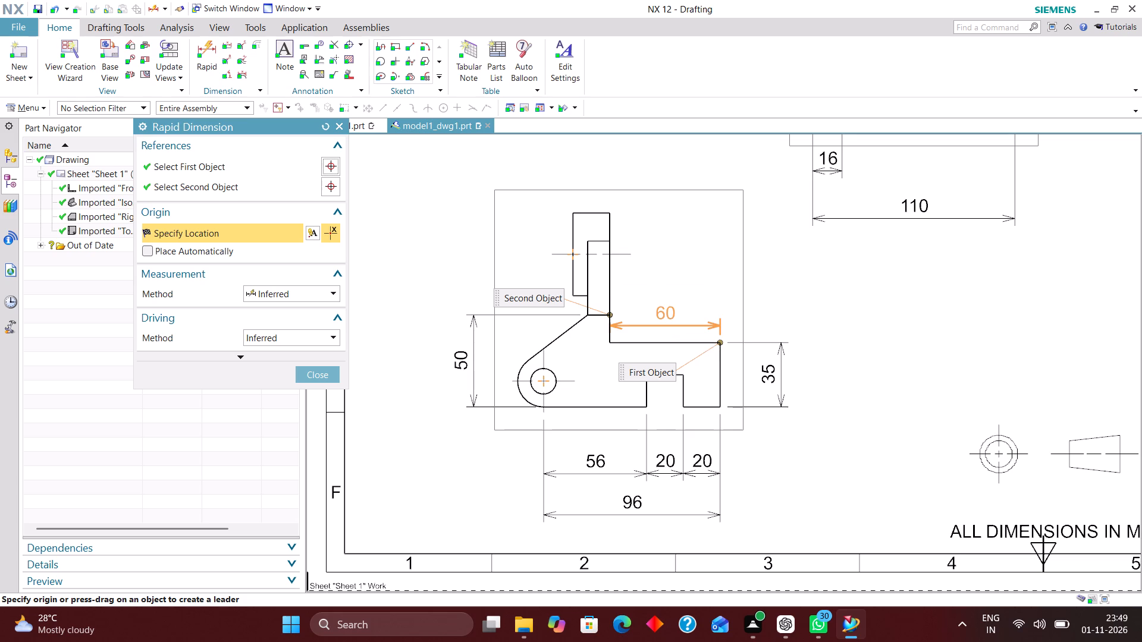
left_click(661, 313)
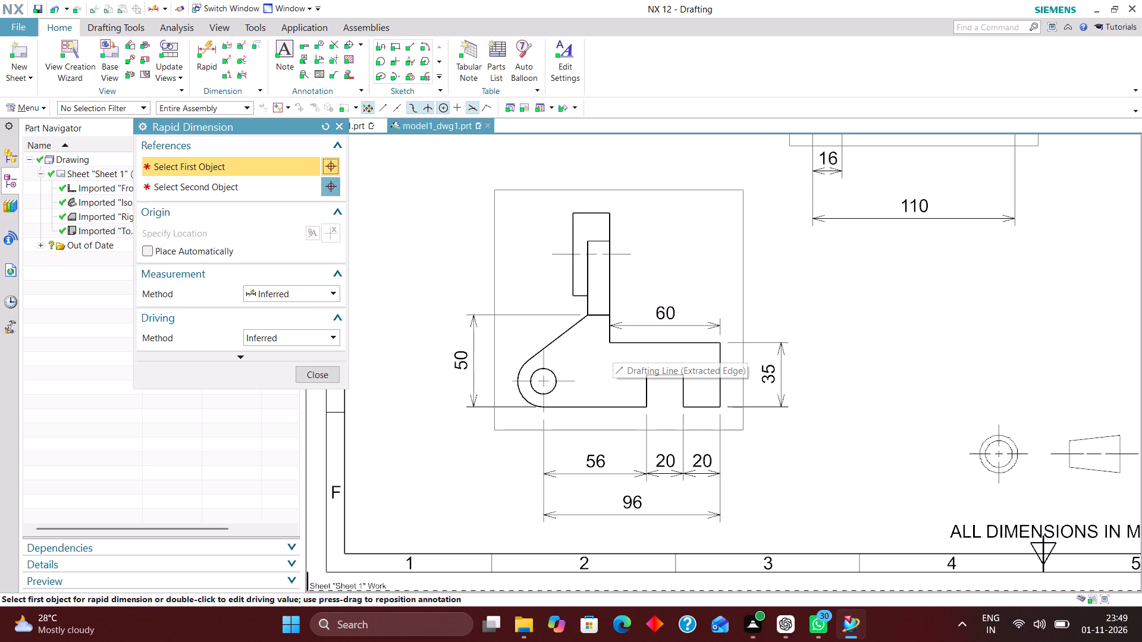
left_click(318, 370)
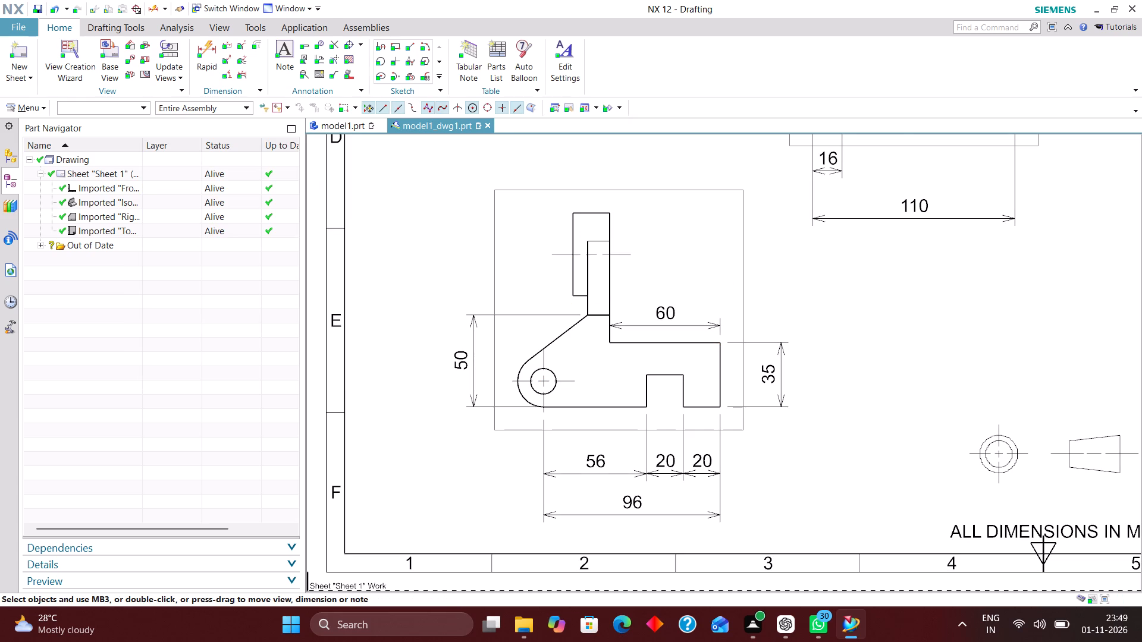
Move the dimension above the base's top edge slightly closer to that edge in the right view.
scroll(574, 410, "down", 1)
scroll(592, 317, "up", 2)
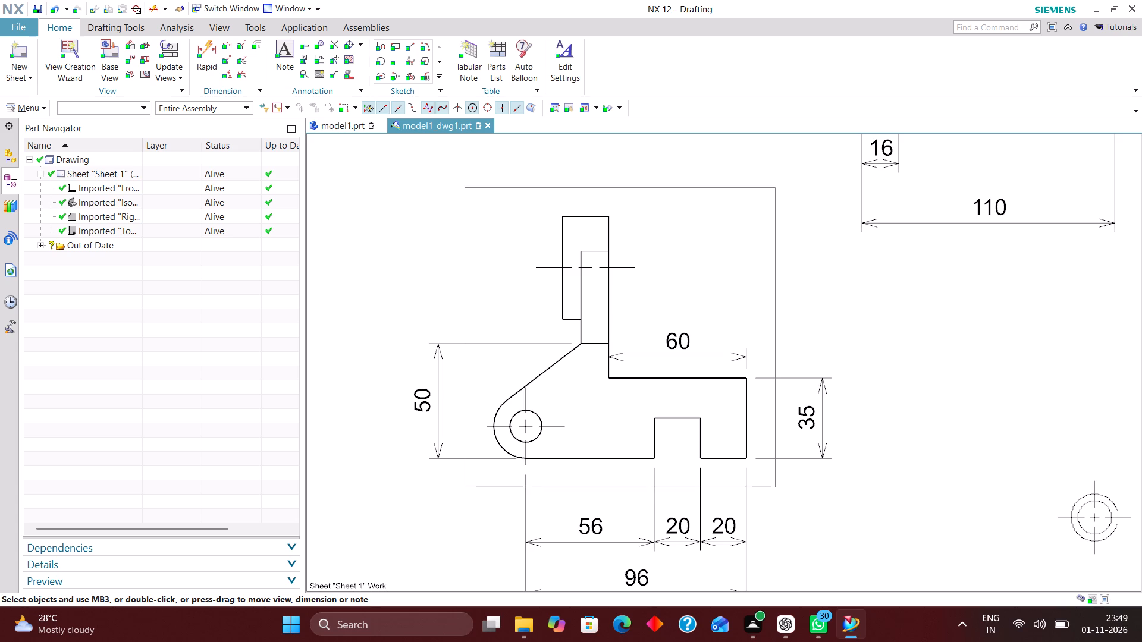
scroll(649, 332, "up", 1)
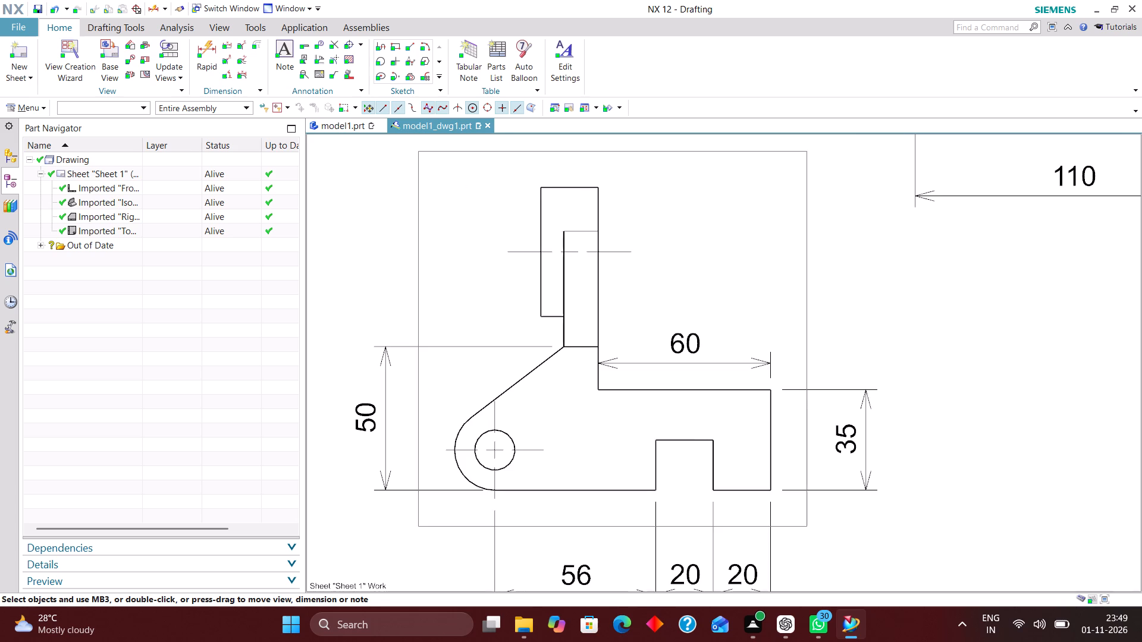
left_click(688, 353)
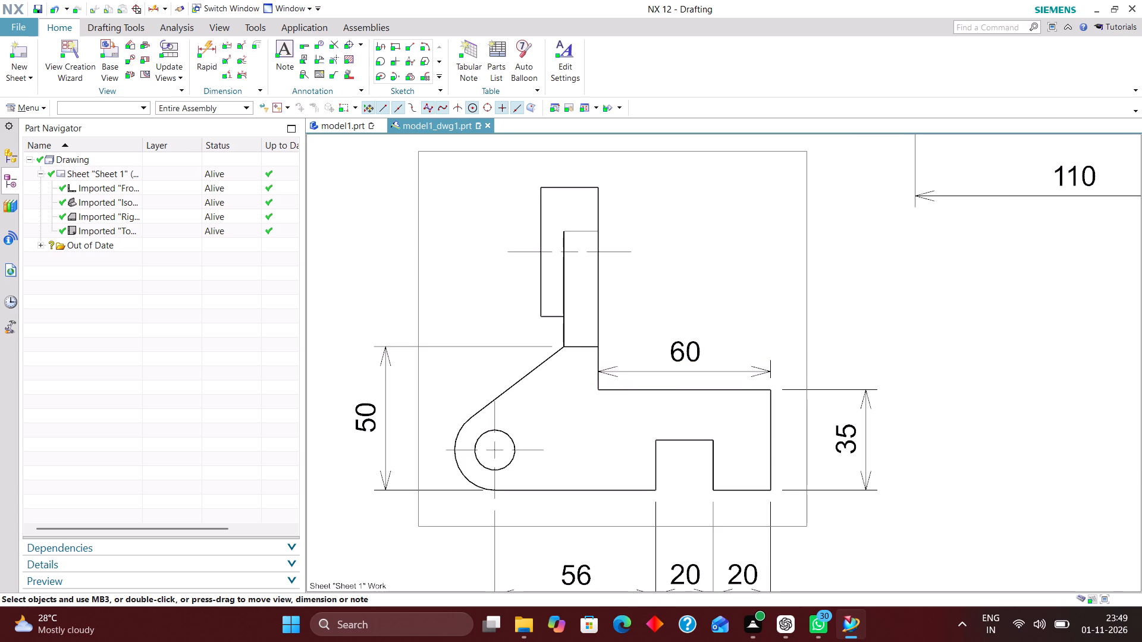
Using the Inferred method, dimension the boss's thickness across its top corners, placed above the right view.
scroll(736, 316, "down", 4)
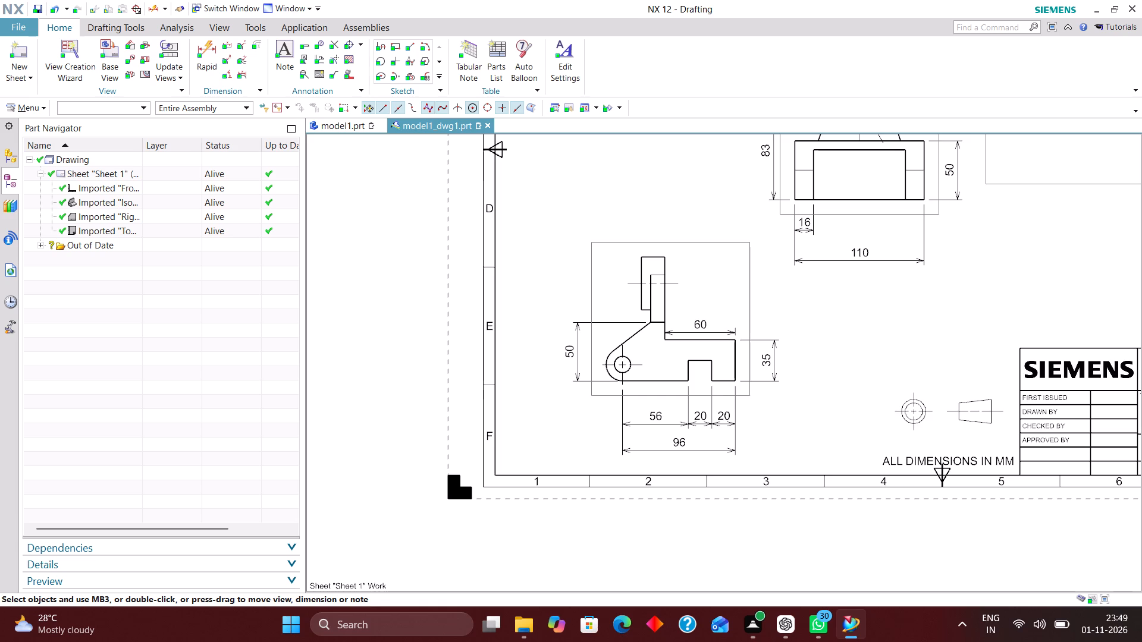
left_click(211, 45)
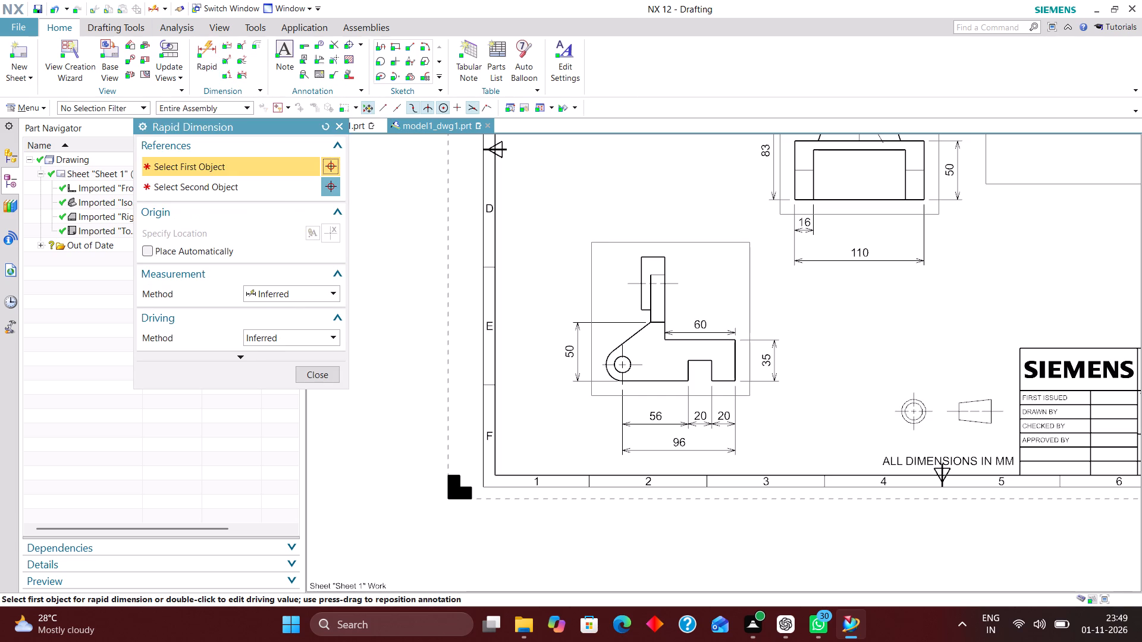
left_click(305, 292)
left_click(293, 294)
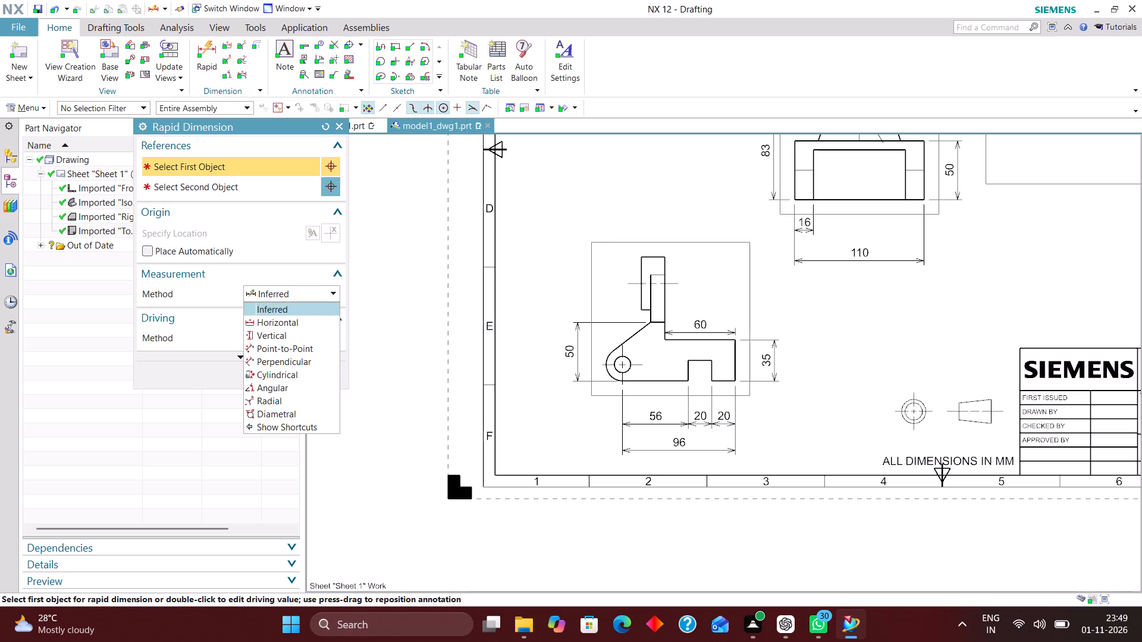
scroll(657, 262, "up", 3)
left_click(624, 252)
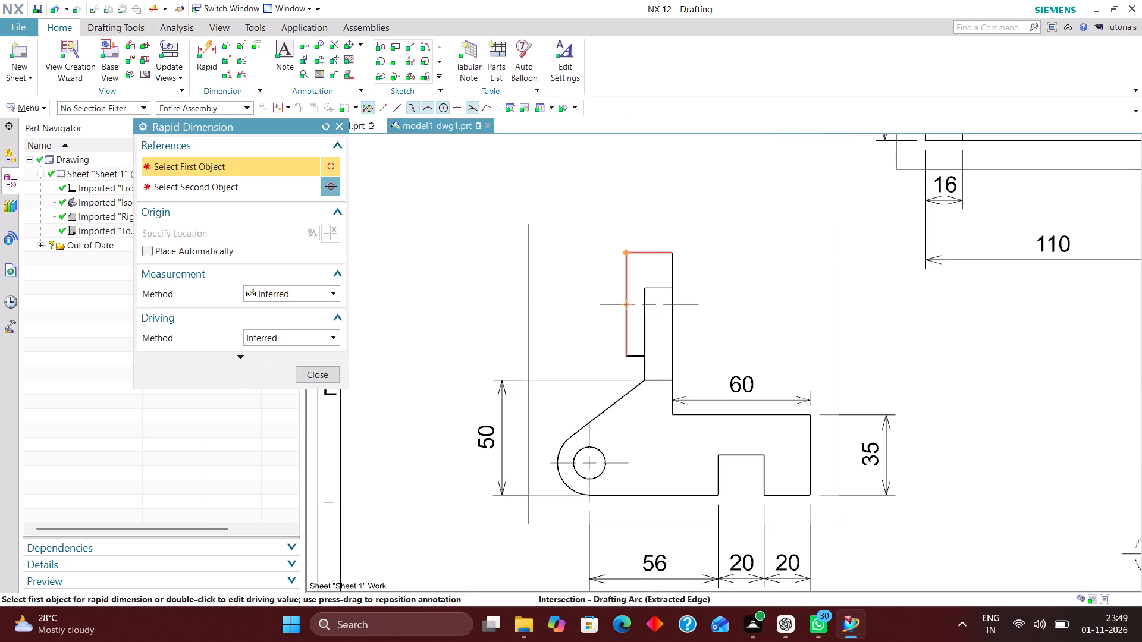
left_click(673, 251)
left_click(642, 164)
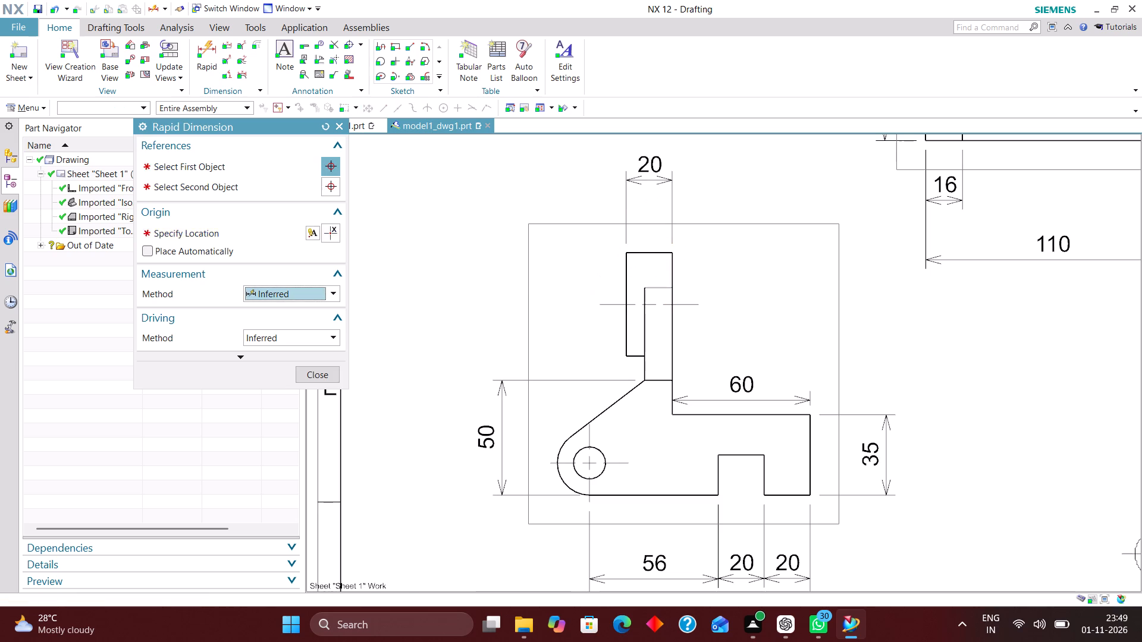
Dimension the boss's vertical height between its top and bottom outer corners, placed left of the right view.
scroll(655, 219, "down", 1)
left_click(633, 246)
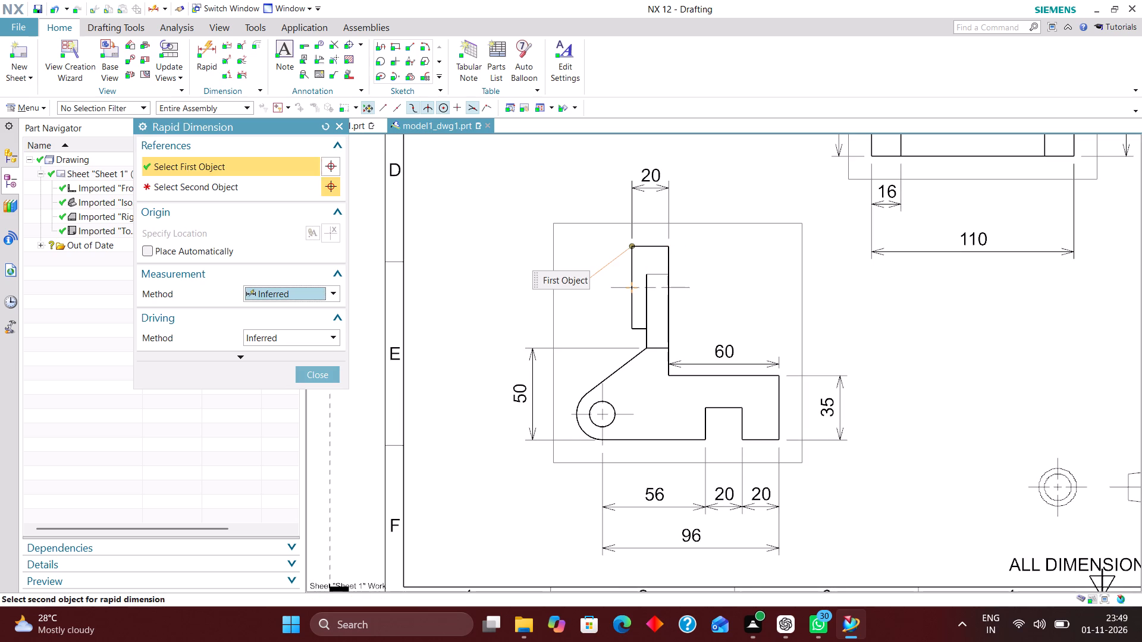
left_click(629, 328)
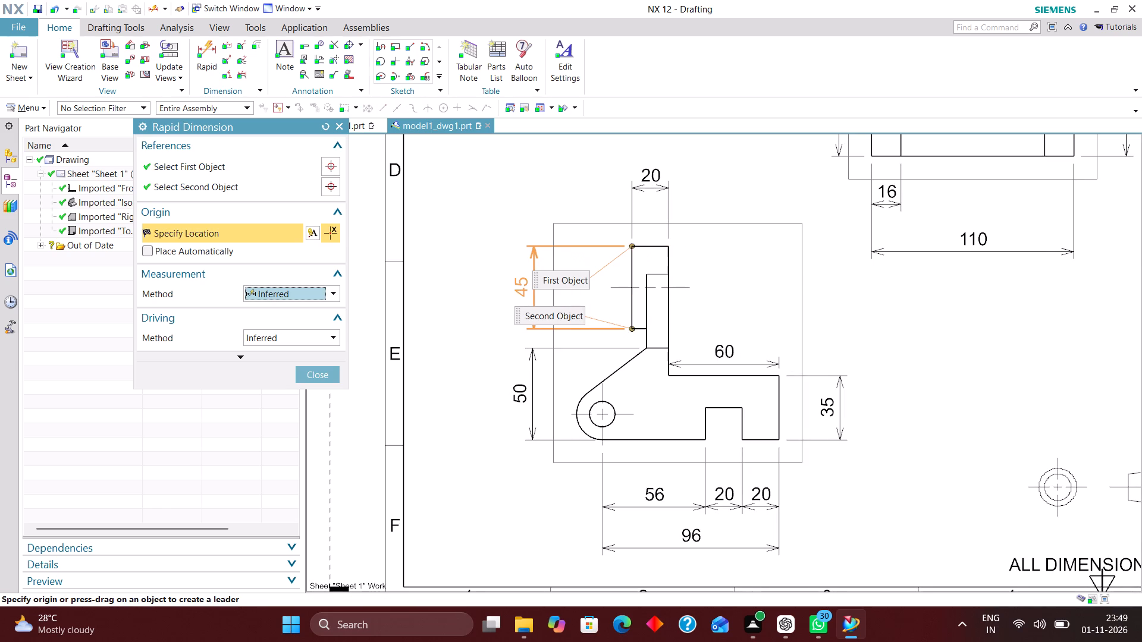
left_click(520, 289)
left_click(331, 372)
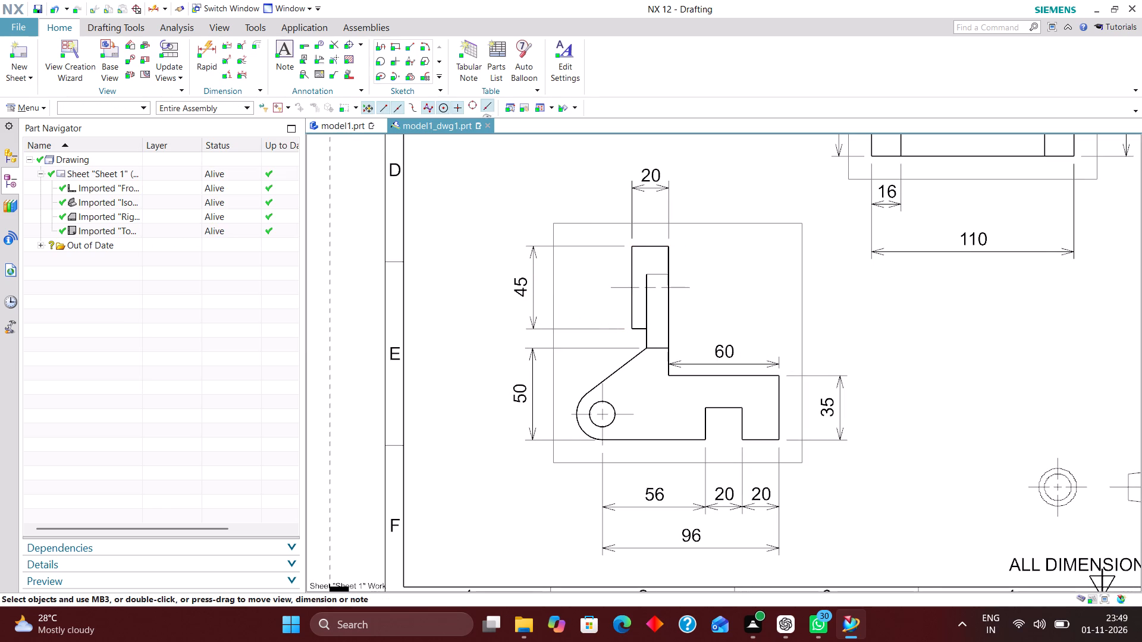
Change the measurement method of the boss's height dimension in the right view to Cylindrical.
double_click(518, 288)
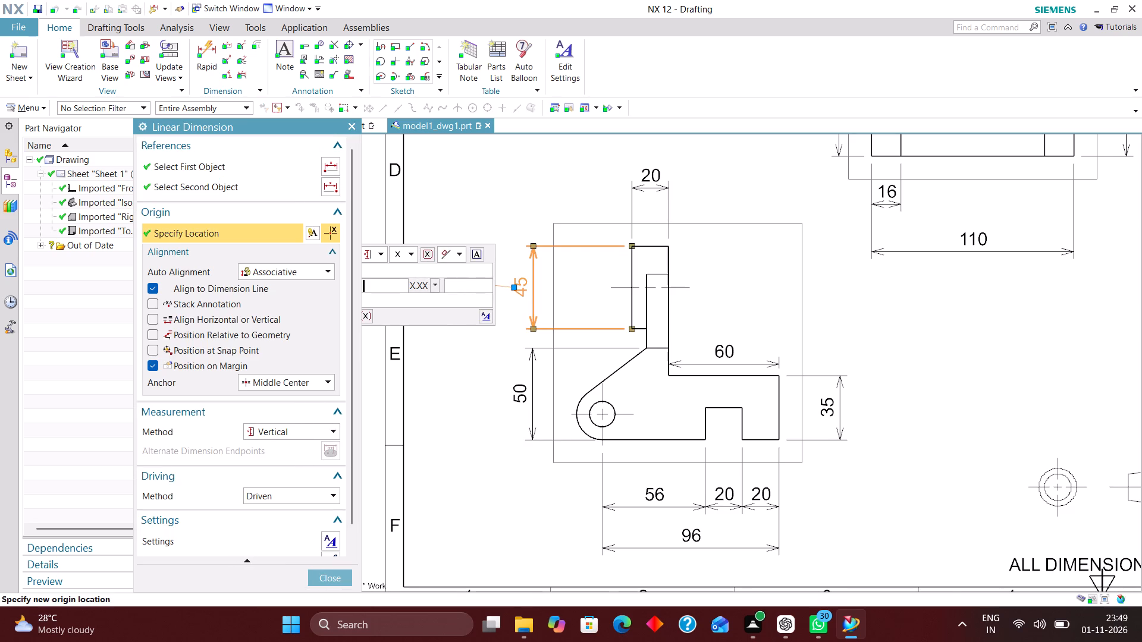
left_click(318, 424)
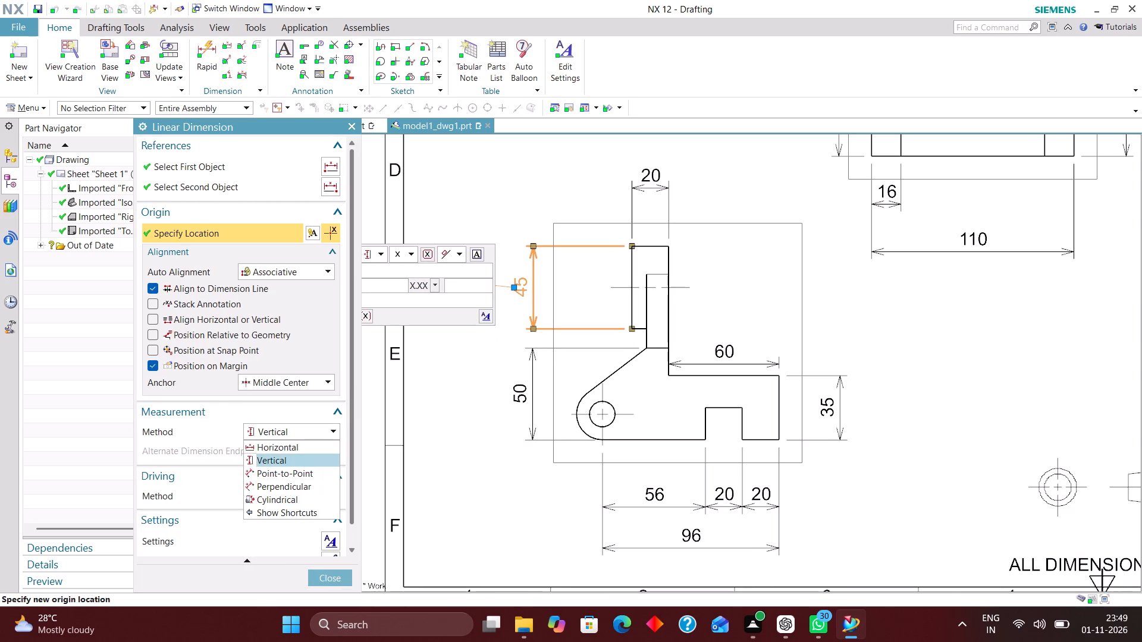
left_click(304, 497)
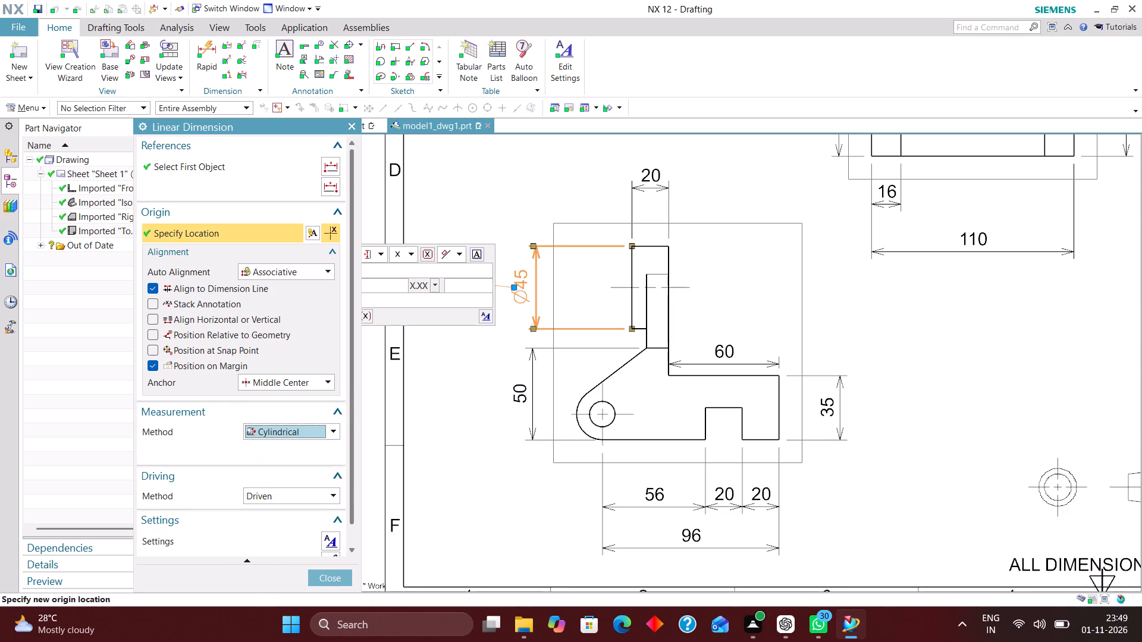
left_click(330, 574)
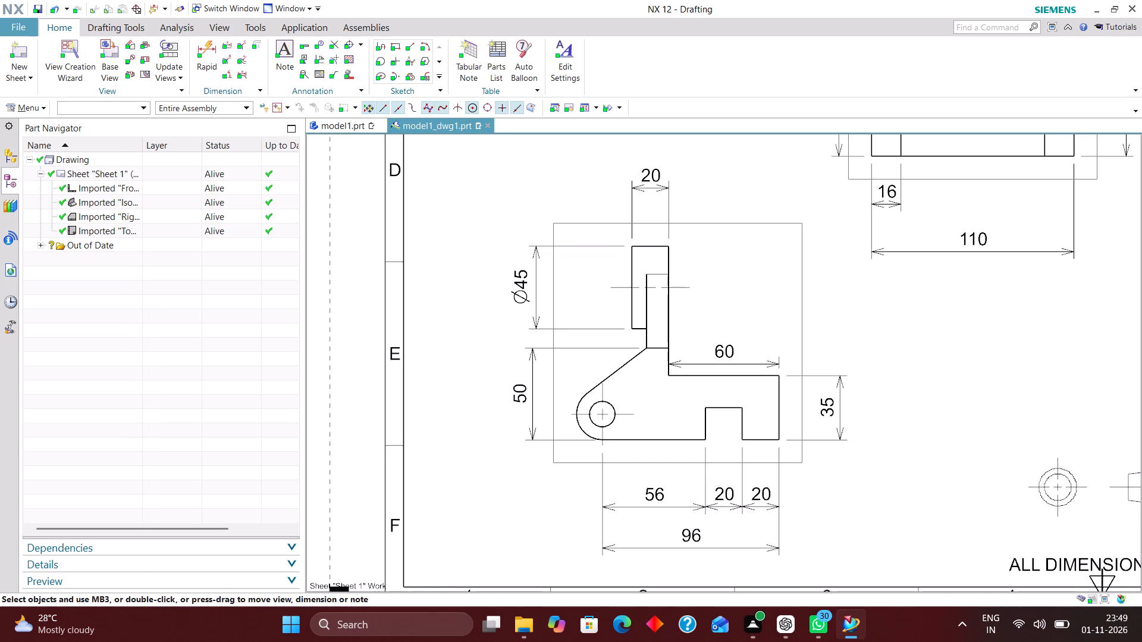
Move the boss's cylindrical dimension slightly closer to the boss in the right view.
left_click(528, 287)
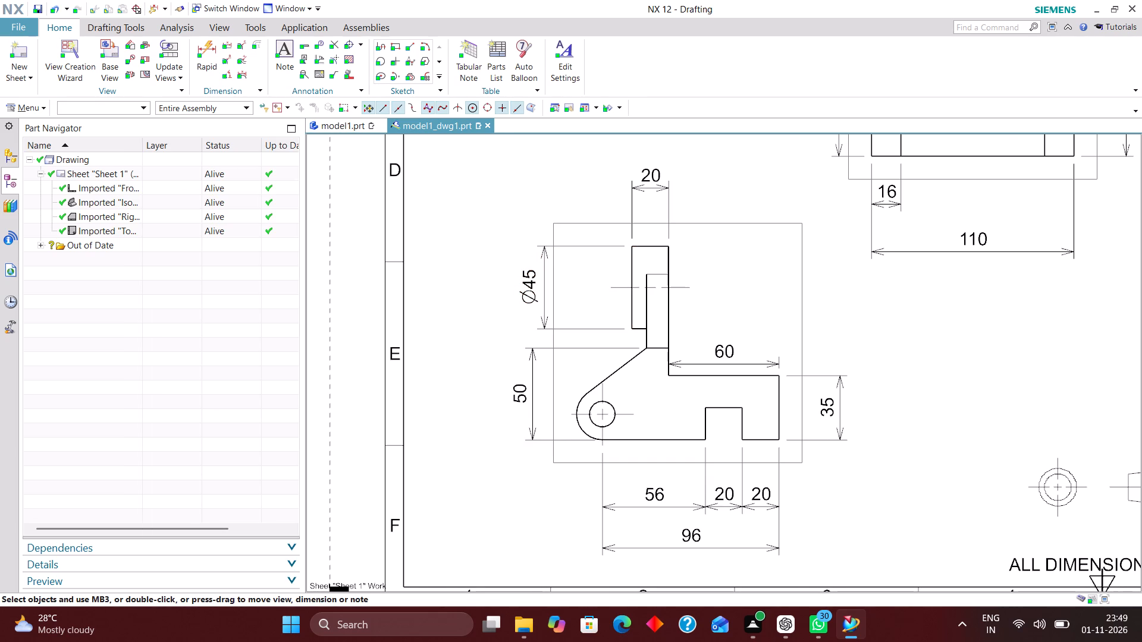
Using Rapid Dimension, dimension the upright plate's thickness along the outer side edge, placed right of the top view.
scroll(589, 299, "down", 2)
scroll(648, 311, "up", 2)
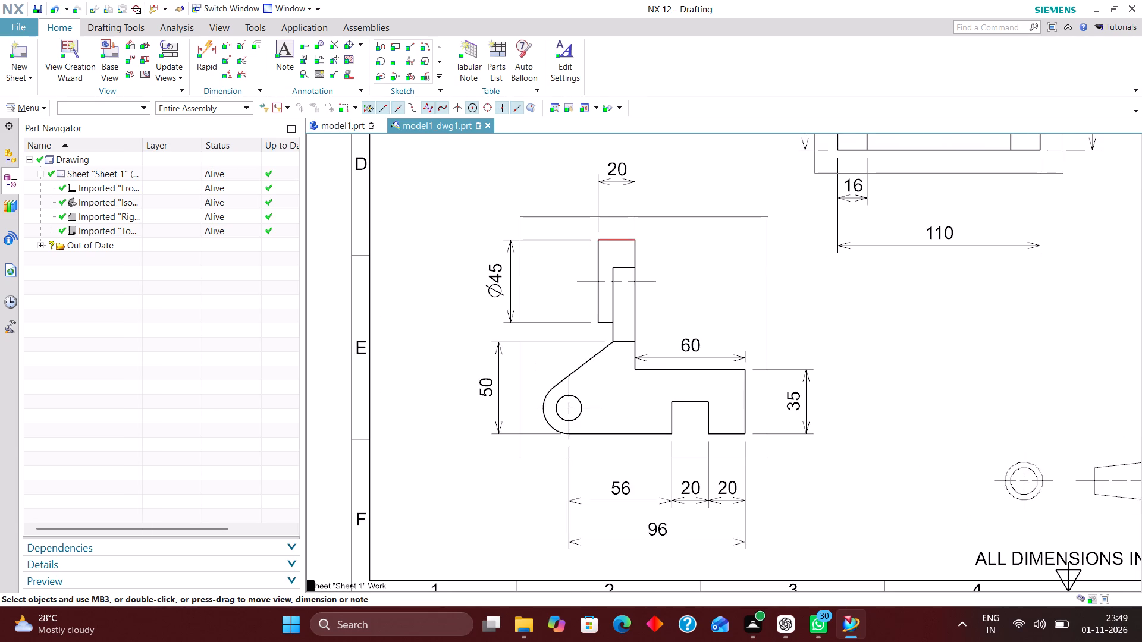
scroll(612, 243, "down", 3)
scroll(650, 325, "down", 3)
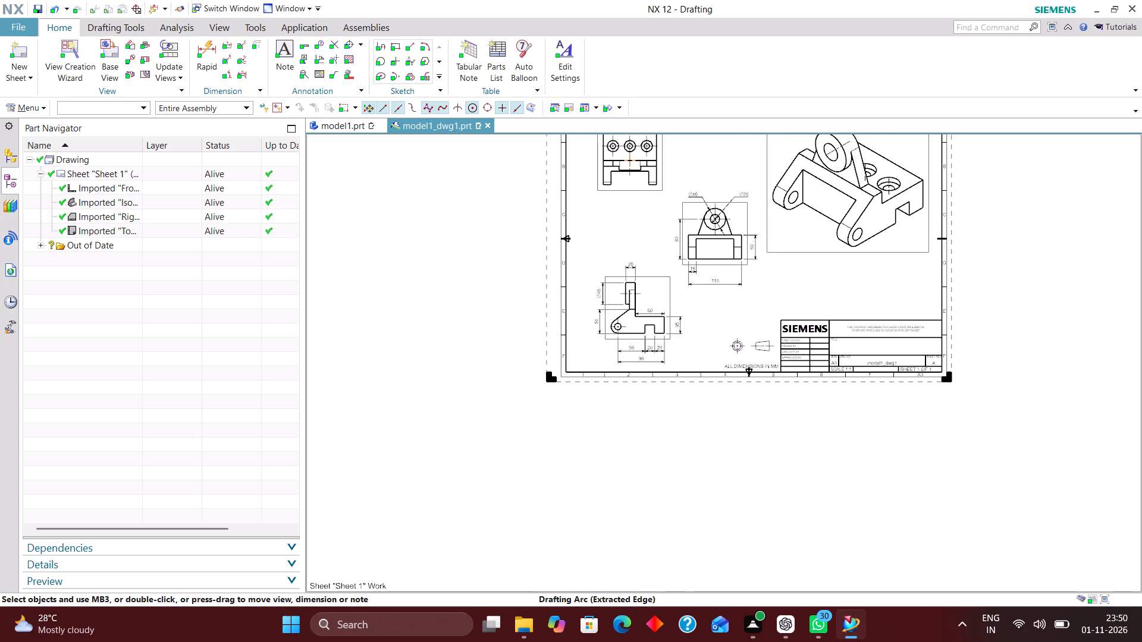
scroll(636, 197, "down", 1)
scroll(641, 256, "up", 2)
scroll(633, 311, "down", 3)
scroll(661, 218, "up", 2)
right_click_drag(674, 241, 666, 264)
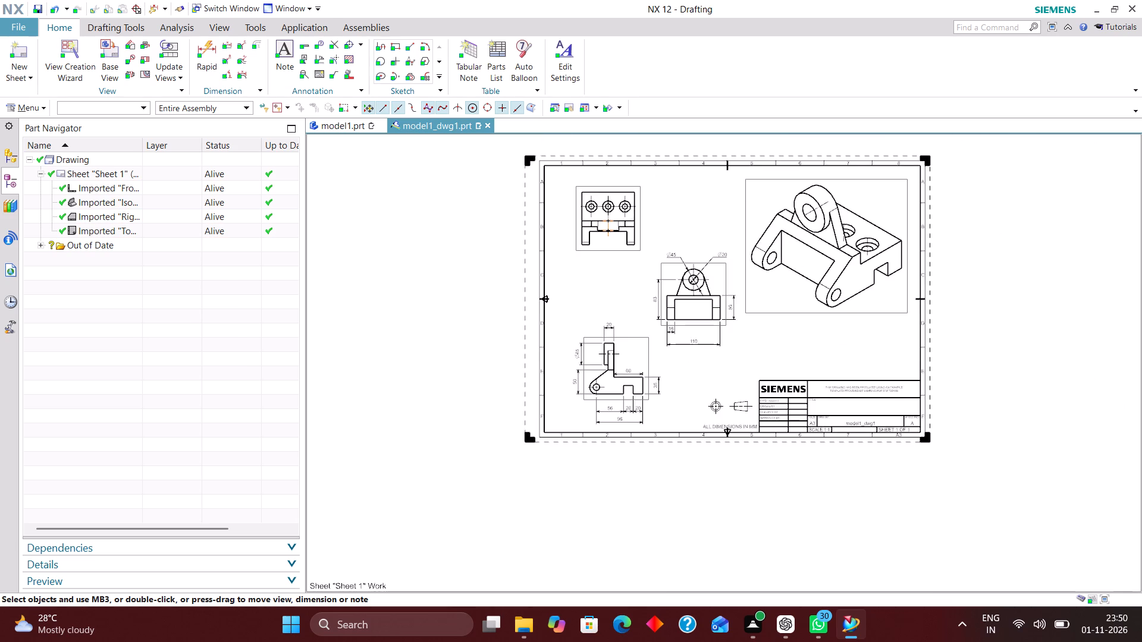
right_click_drag(666, 264, 651, 291)
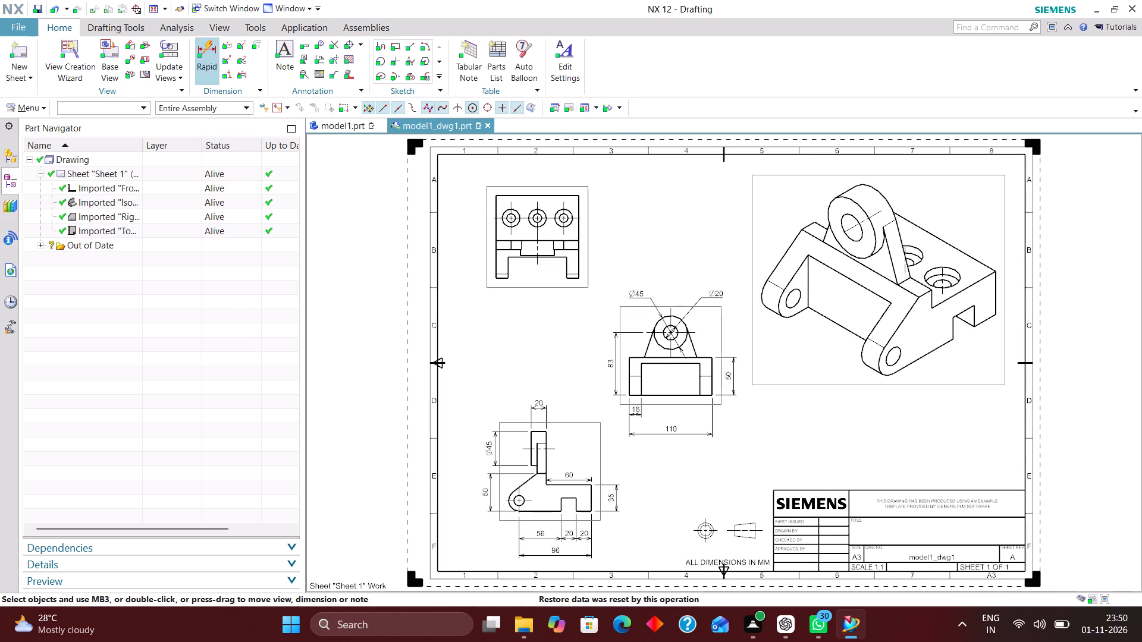
left_click(205, 48)
scroll(569, 257, "up", 6)
scroll(701, 269, "down", 3)
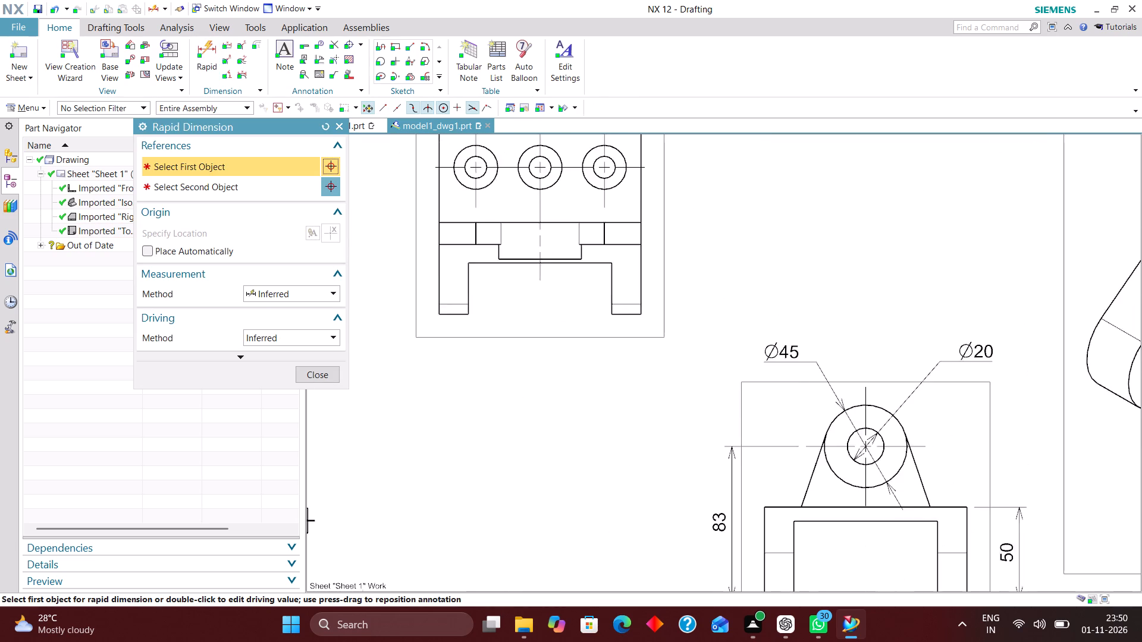
scroll(632, 239, "up", 3)
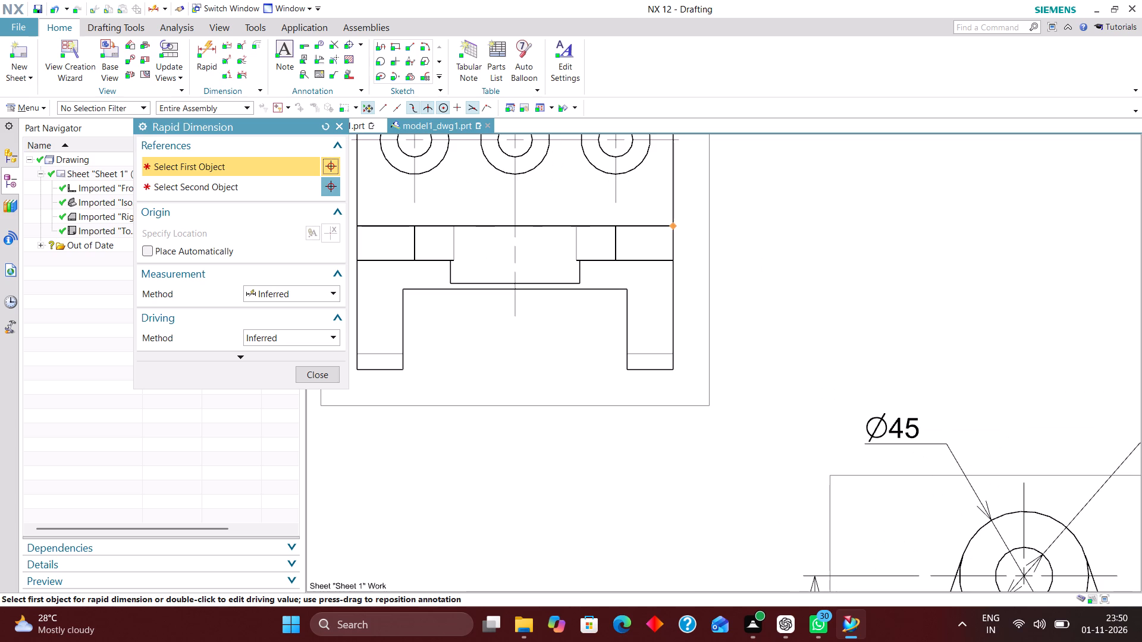
left_click(673, 227)
left_click(674, 262)
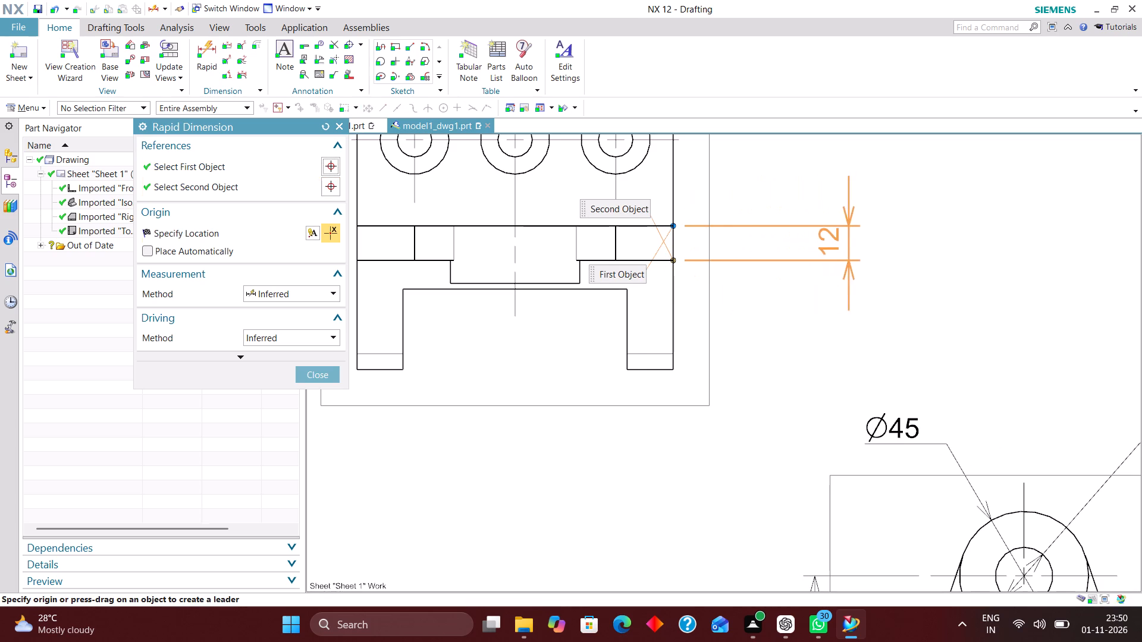
left_click(814, 244)
Dimension the vertical distance from the base's top right corner to the rightmost hole's centre, placed right of the top view.
scroll(770, 281, "down", 5)
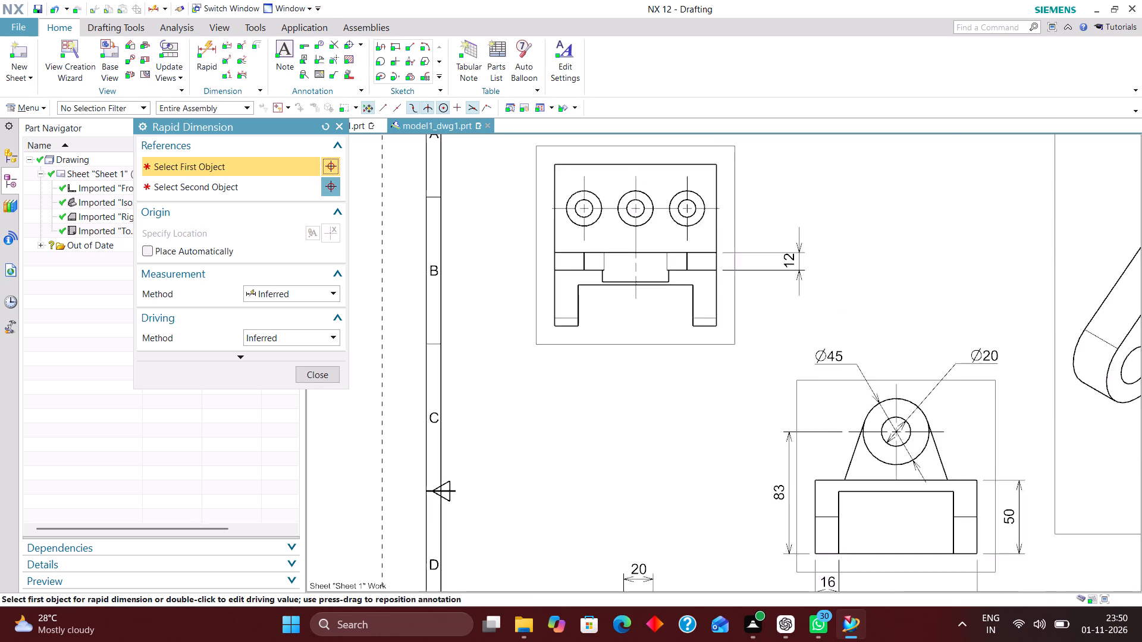
scroll(756, 281, "down", 1)
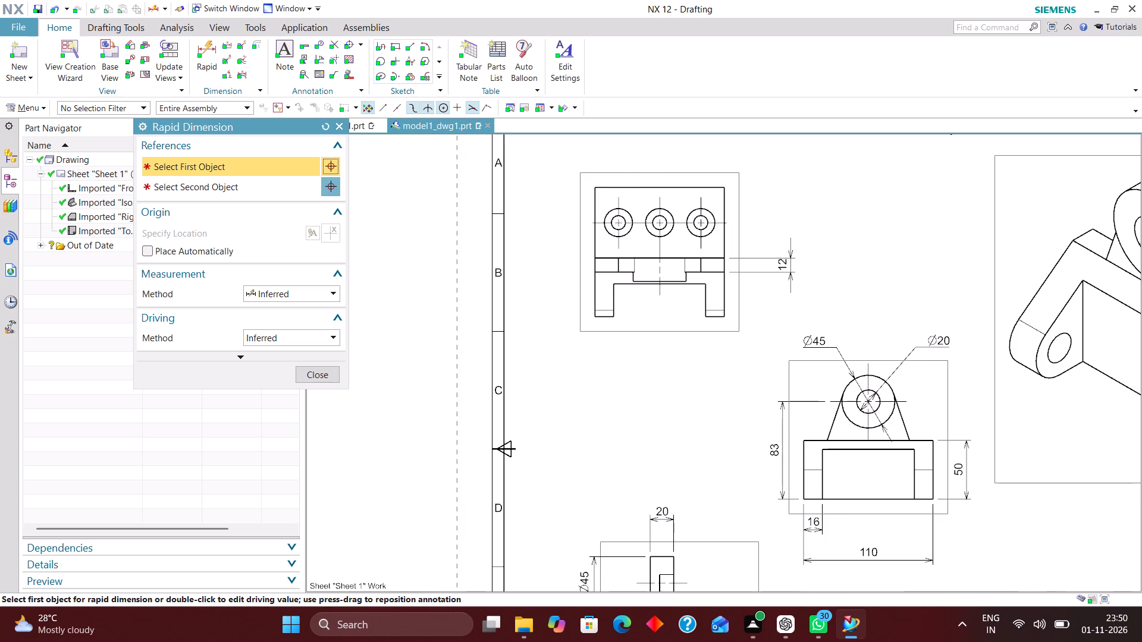
scroll(712, 181, "up", 4)
left_click(742, 196)
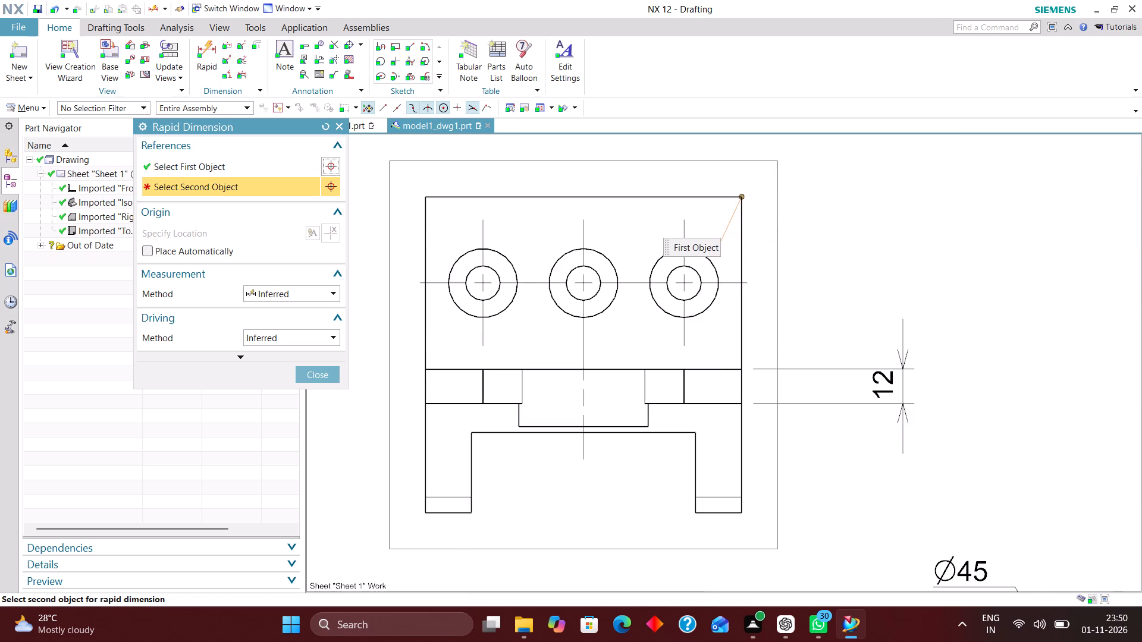
left_click(731, 281)
left_click(865, 237)
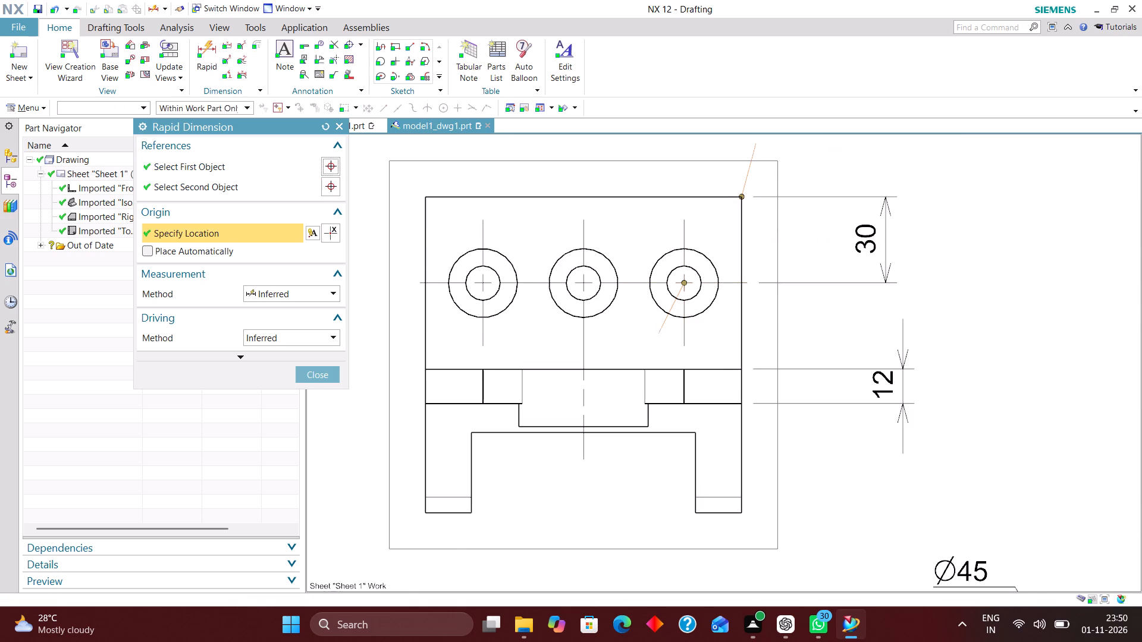
Dimension the horizontal distance from the base's top right corner to the rightmost hole's centre, placed above the top view.
left_click(741, 197)
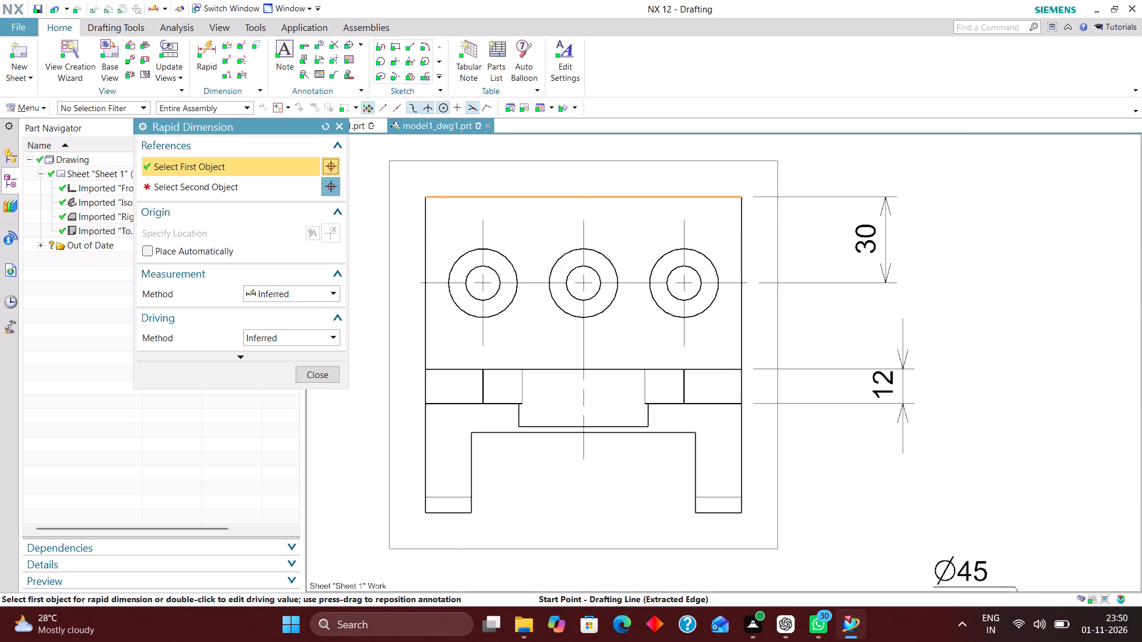
left_click(688, 229)
scroll(683, 311, "down", 2)
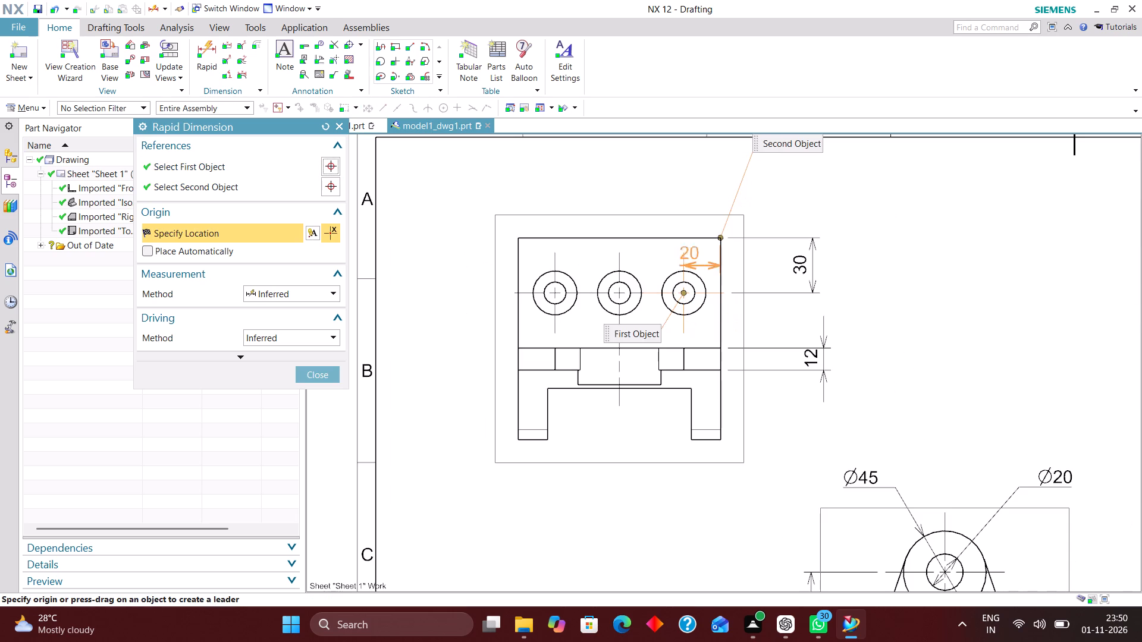
left_click(698, 186)
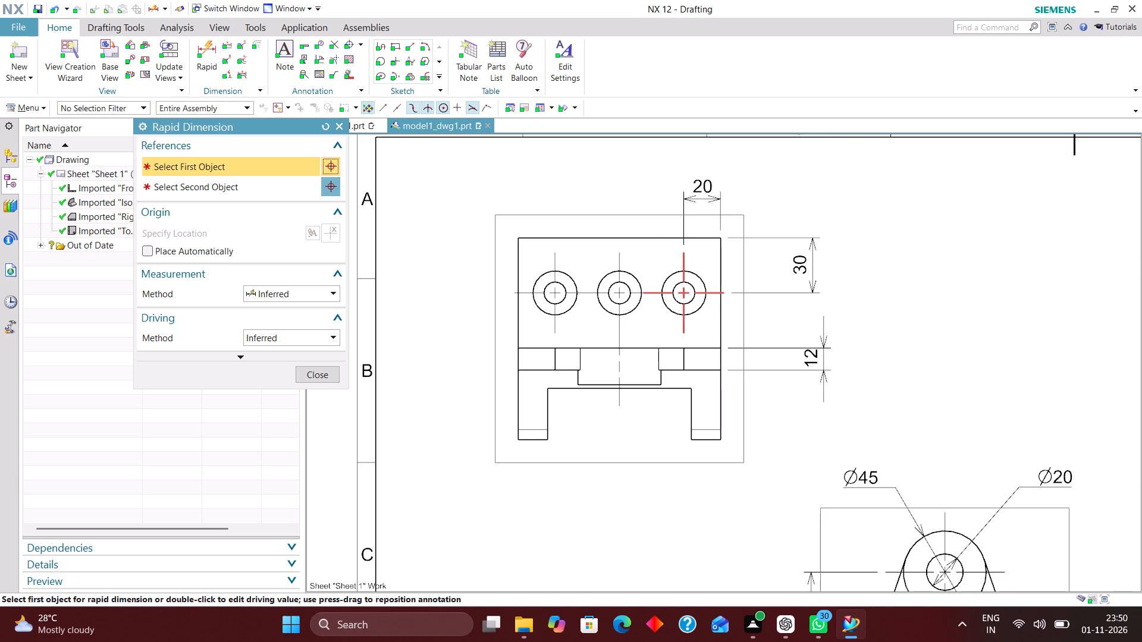
Dimension the horizontal spacing between the rightmost and middle holes, placed above the top view.
left_click(683, 261)
left_click(618, 266)
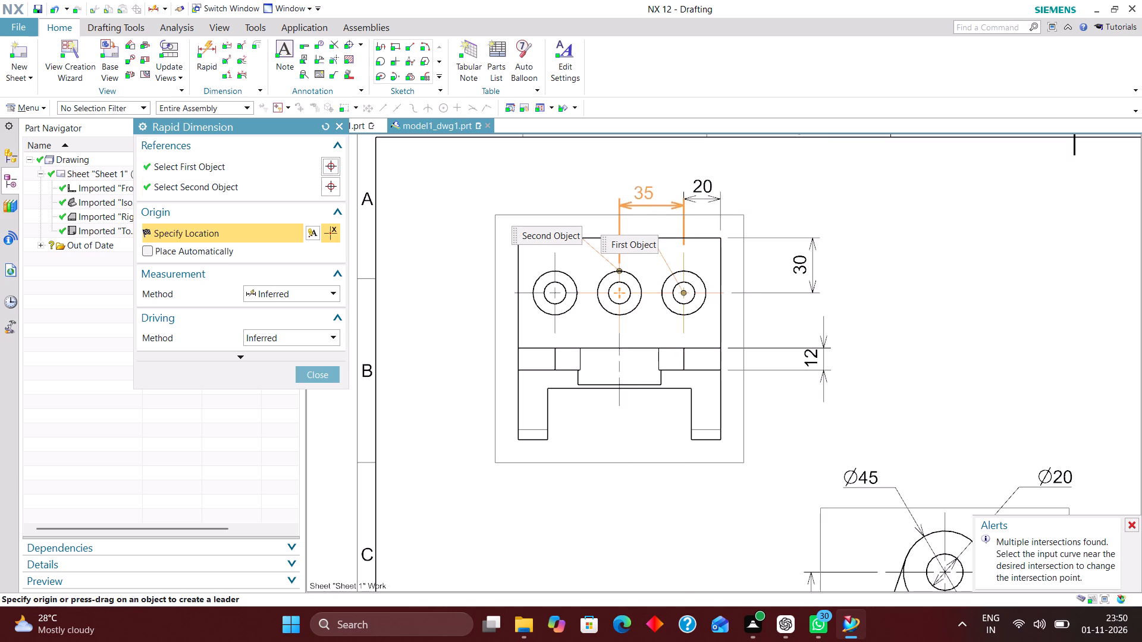
left_click(647, 172)
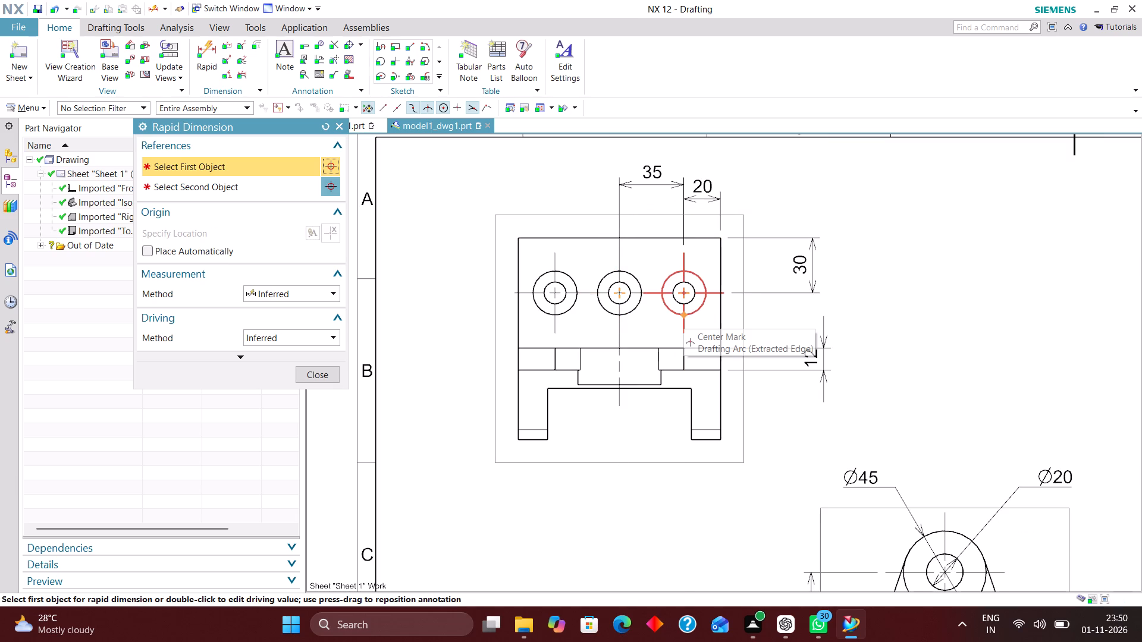
left_click(325, 372)
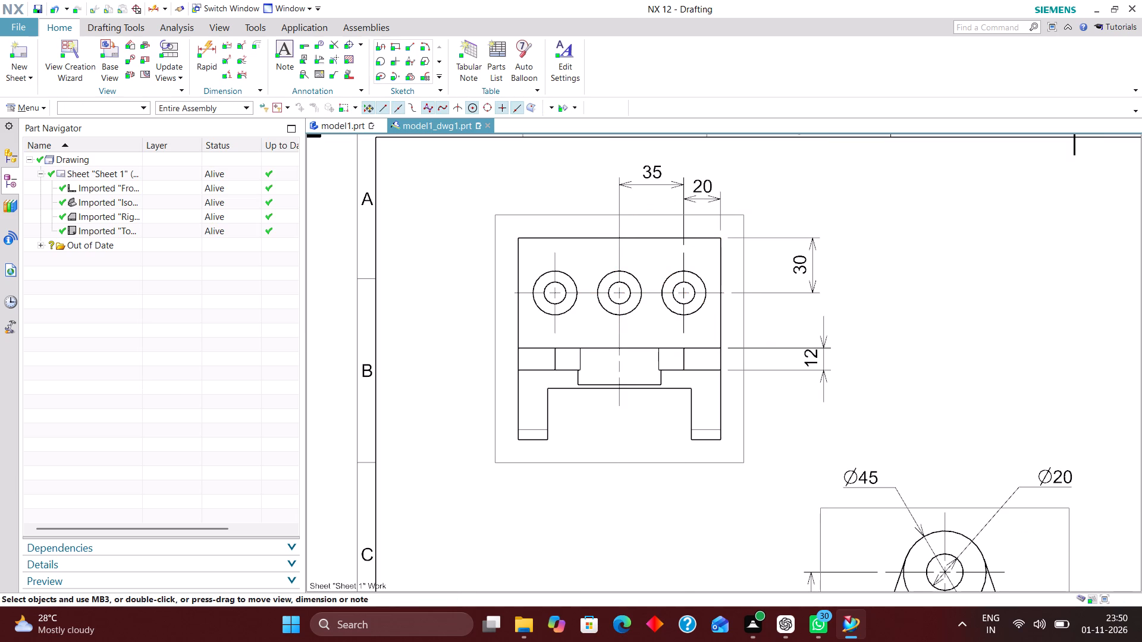
Move the hole-spacing dimension down in line with the adjacent edge-to-hole dimension above the top view.
left_click_drag(652, 178, 657, 188)
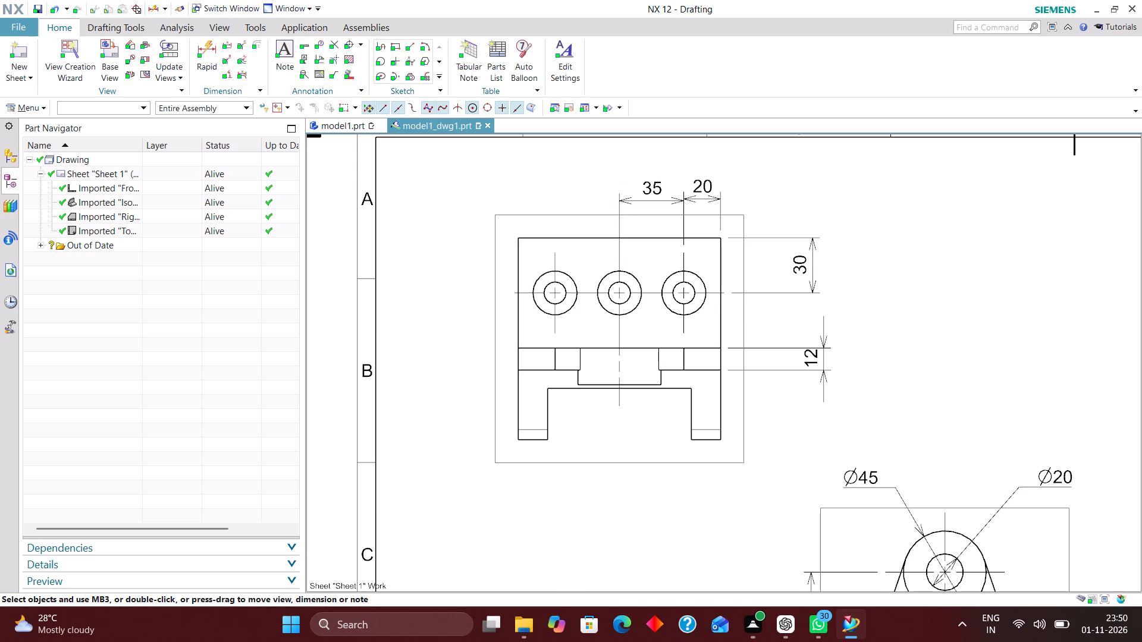
left_click(708, 198)
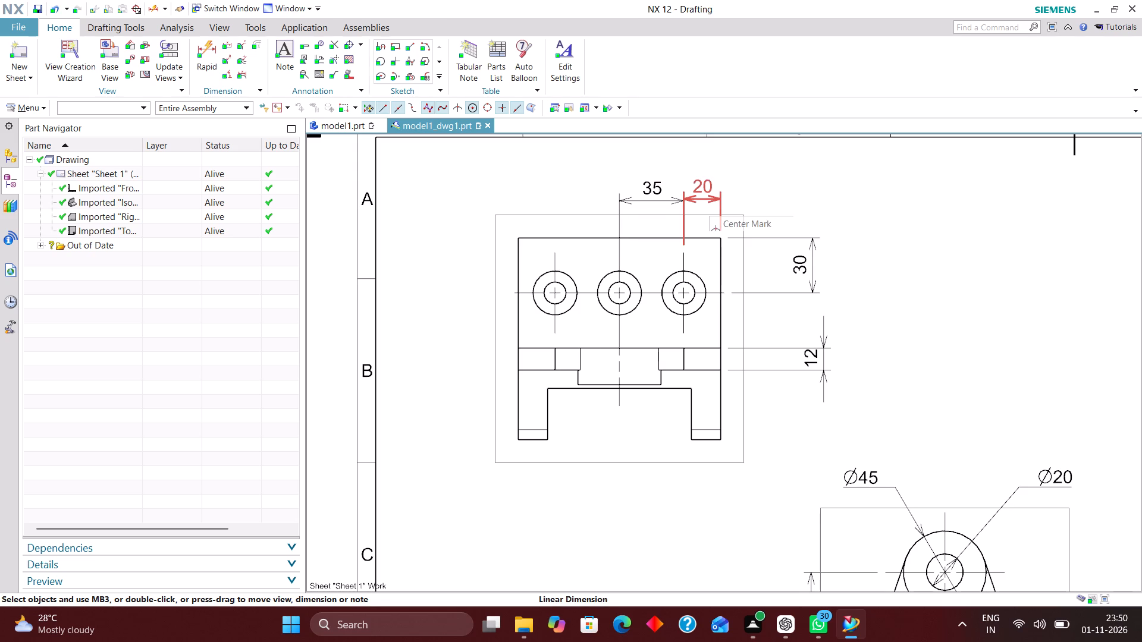
left_click(799, 186)
Using the Diametral method, dimension the leg's pivot hole in the right view, placed inside the outline beside the hole.
right_click_drag(948, 215, 909, 287)
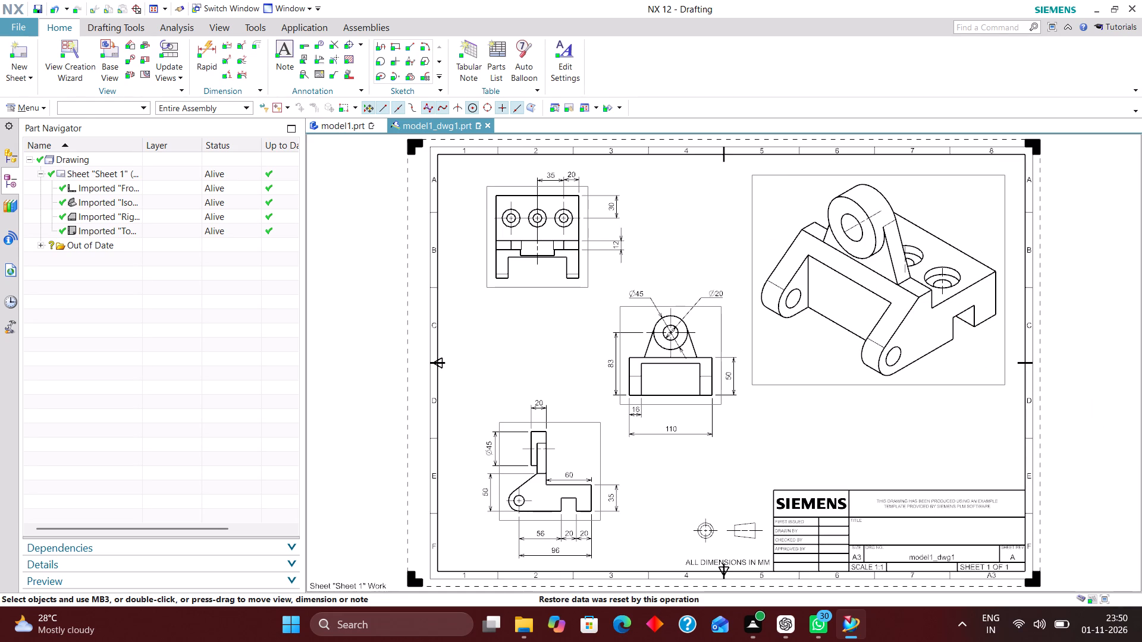
left_click(203, 46)
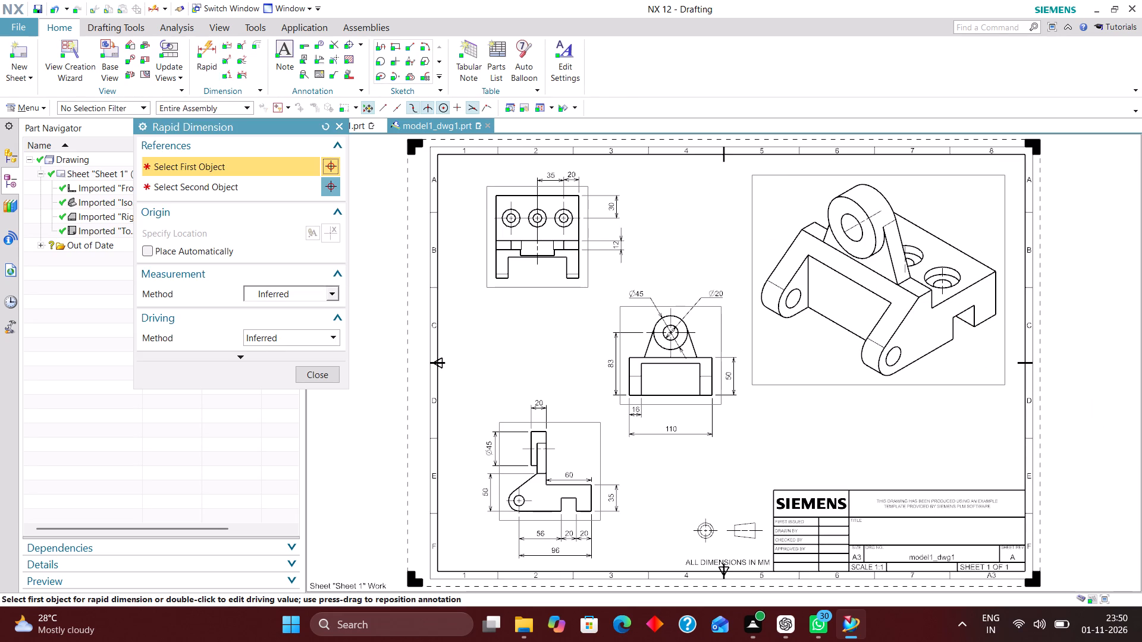
left_click(313, 295)
left_click(293, 414)
scroll(511, 507, "up", 4)
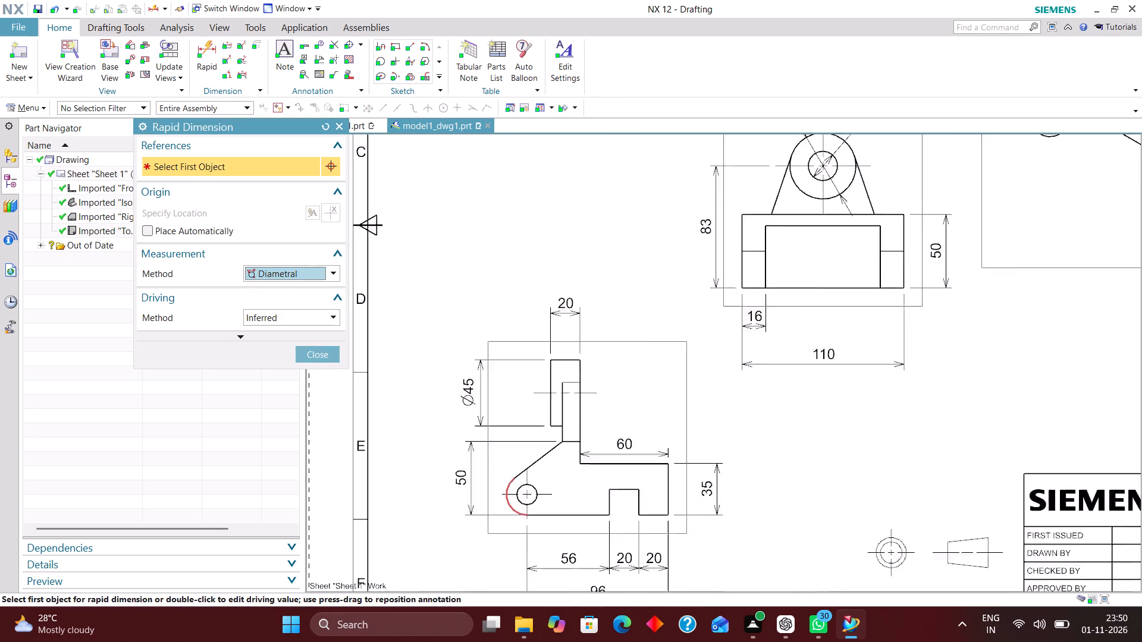
scroll(511, 508, "up", 5)
left_click(541, 484)
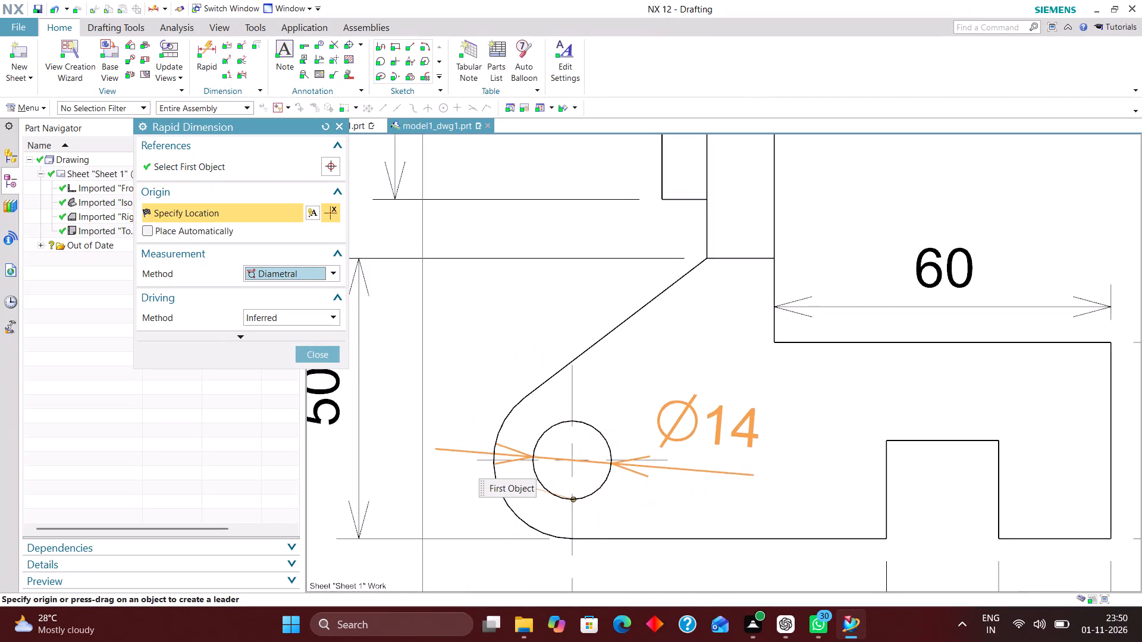
scroll(697, 404, "down", 4)
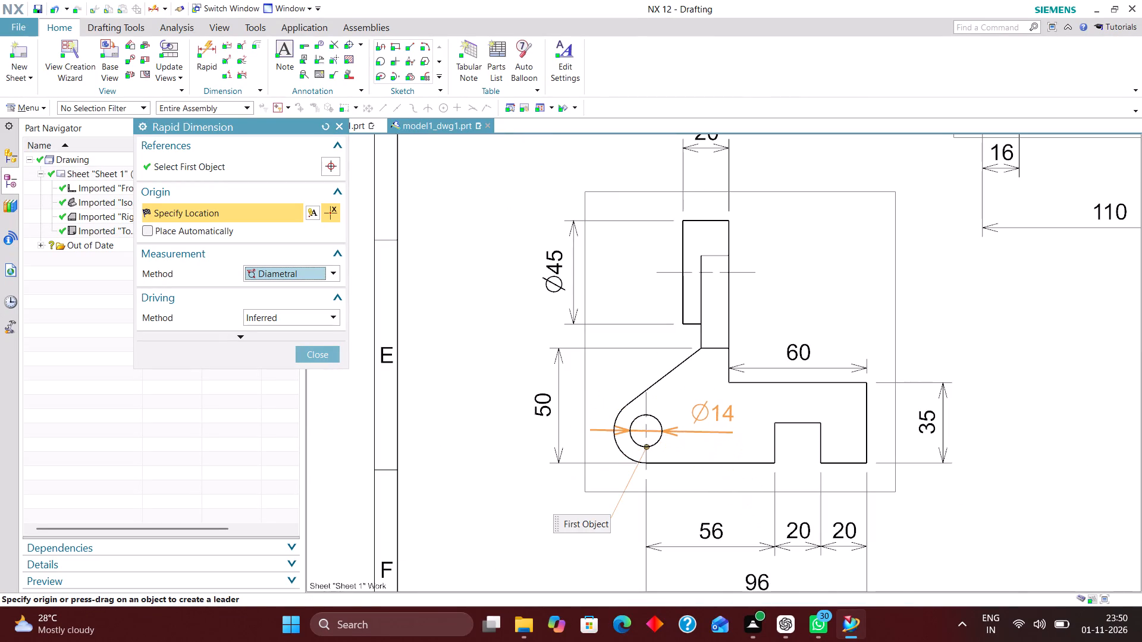
left_click(710, 411)
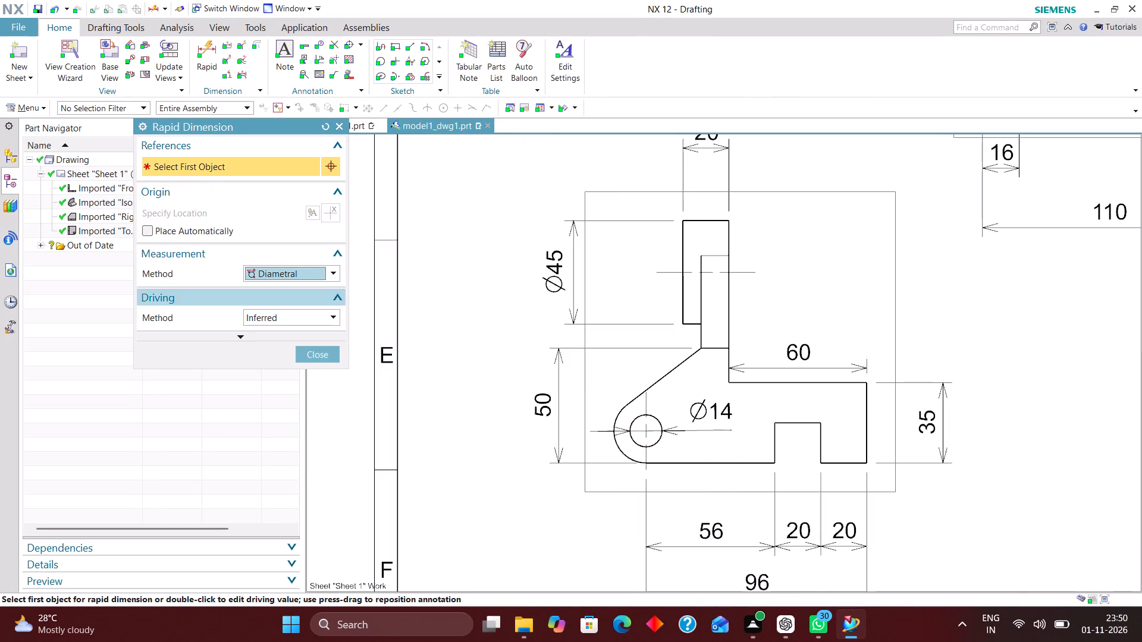
Using the Radial method, dimension the leg's rounded end in the right view, placed outside the outline at its lower left.
left_click(330, 272)
left_click(303, 382)
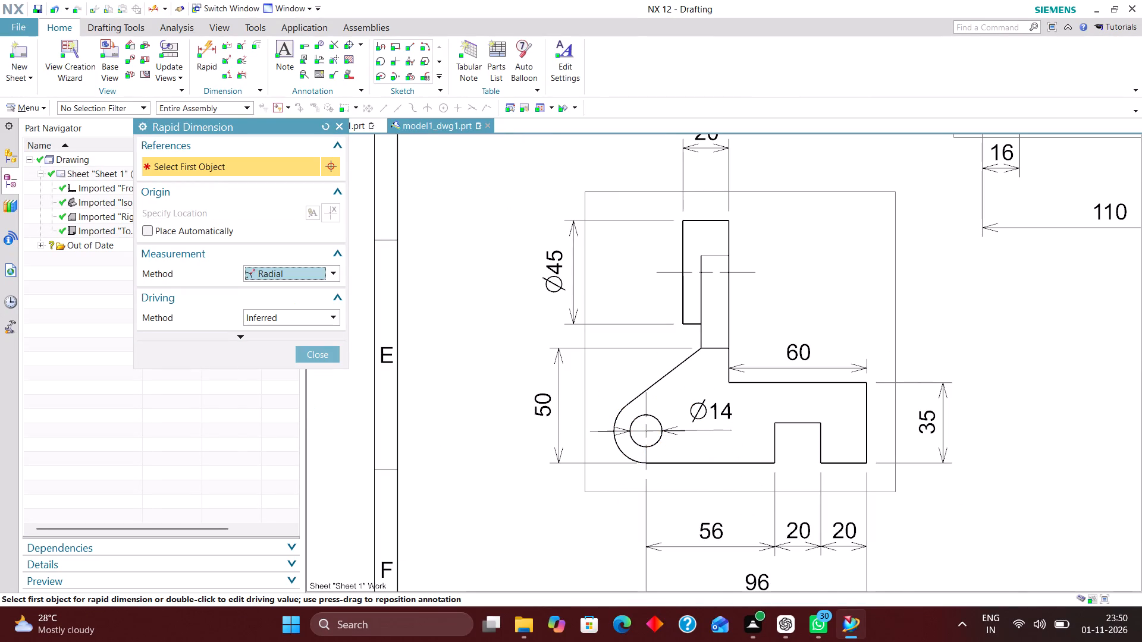
left_click(619, 452)
scroll(468, 508, "down", 2)
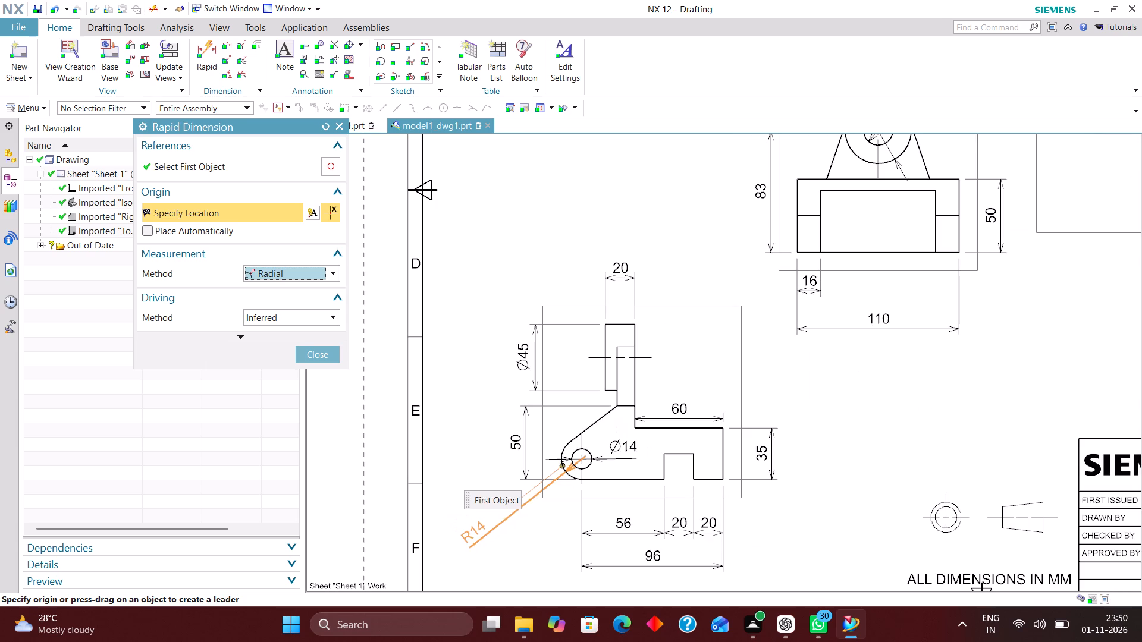
left_click(475, 533)
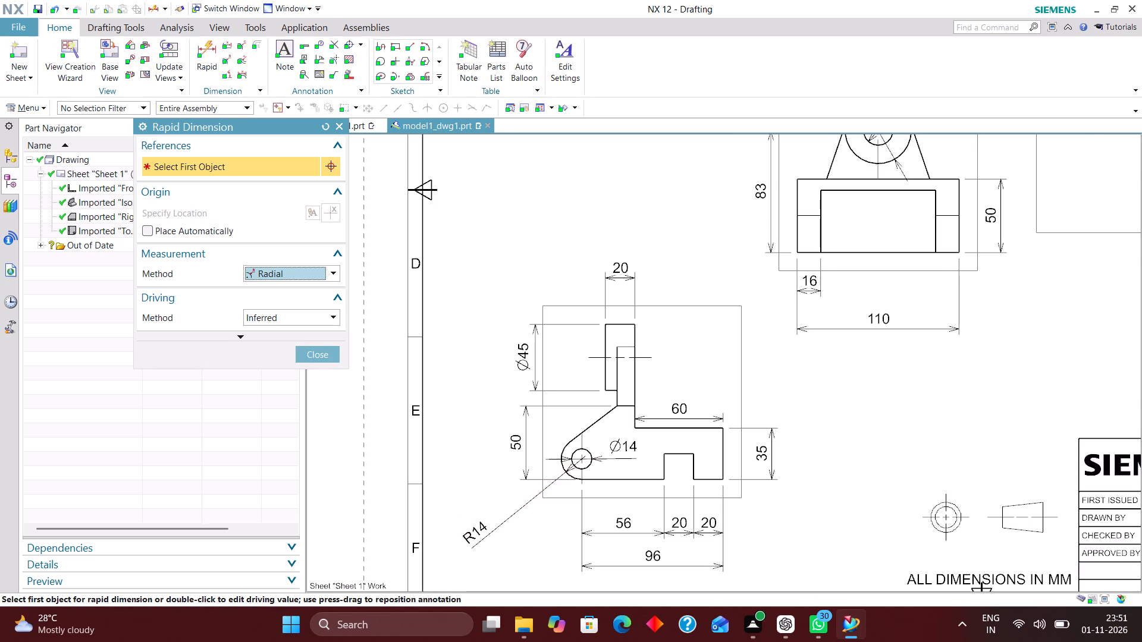
left_click(319, 352)
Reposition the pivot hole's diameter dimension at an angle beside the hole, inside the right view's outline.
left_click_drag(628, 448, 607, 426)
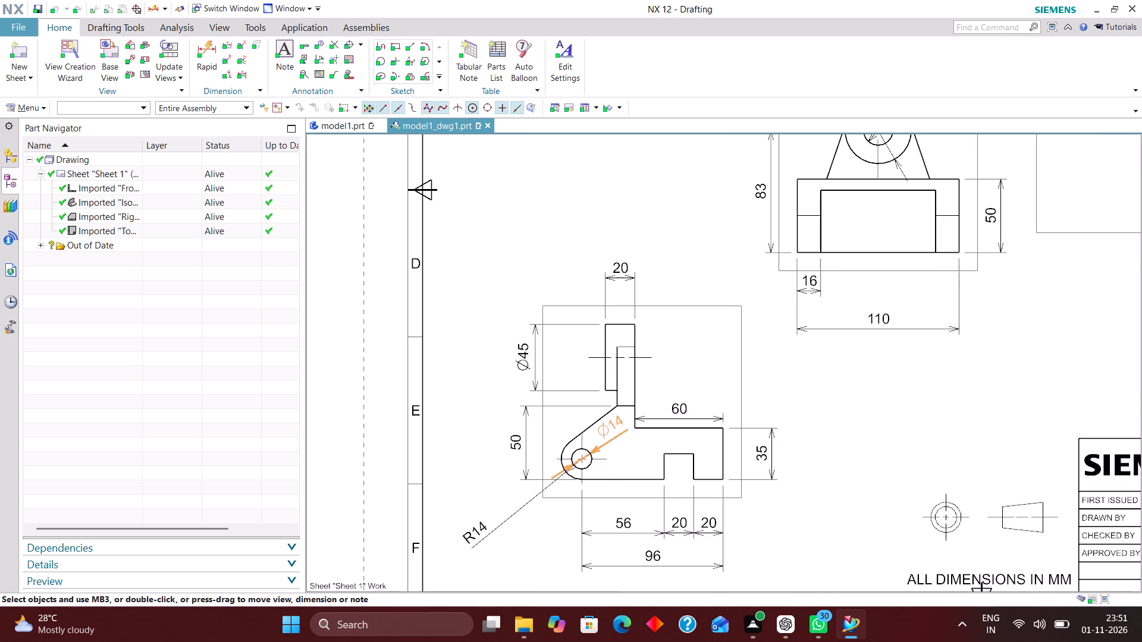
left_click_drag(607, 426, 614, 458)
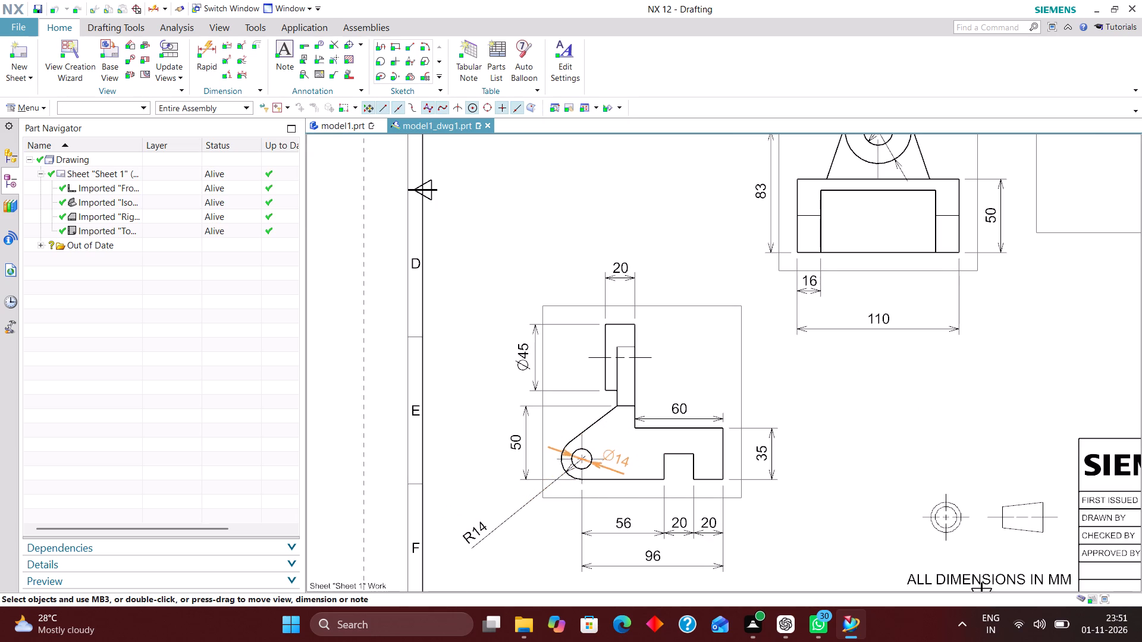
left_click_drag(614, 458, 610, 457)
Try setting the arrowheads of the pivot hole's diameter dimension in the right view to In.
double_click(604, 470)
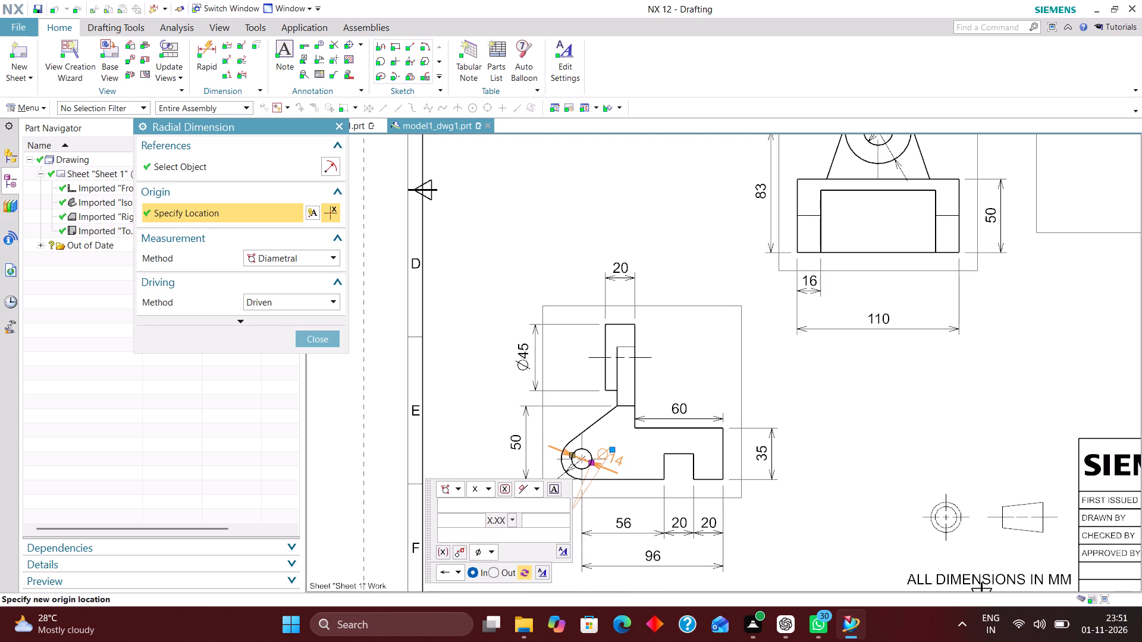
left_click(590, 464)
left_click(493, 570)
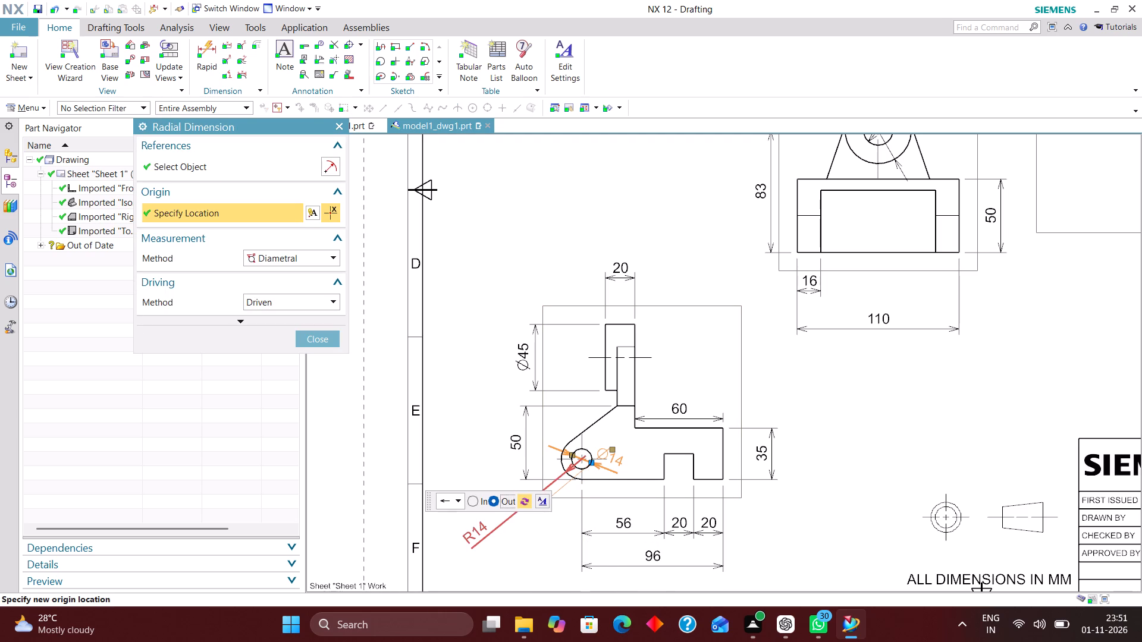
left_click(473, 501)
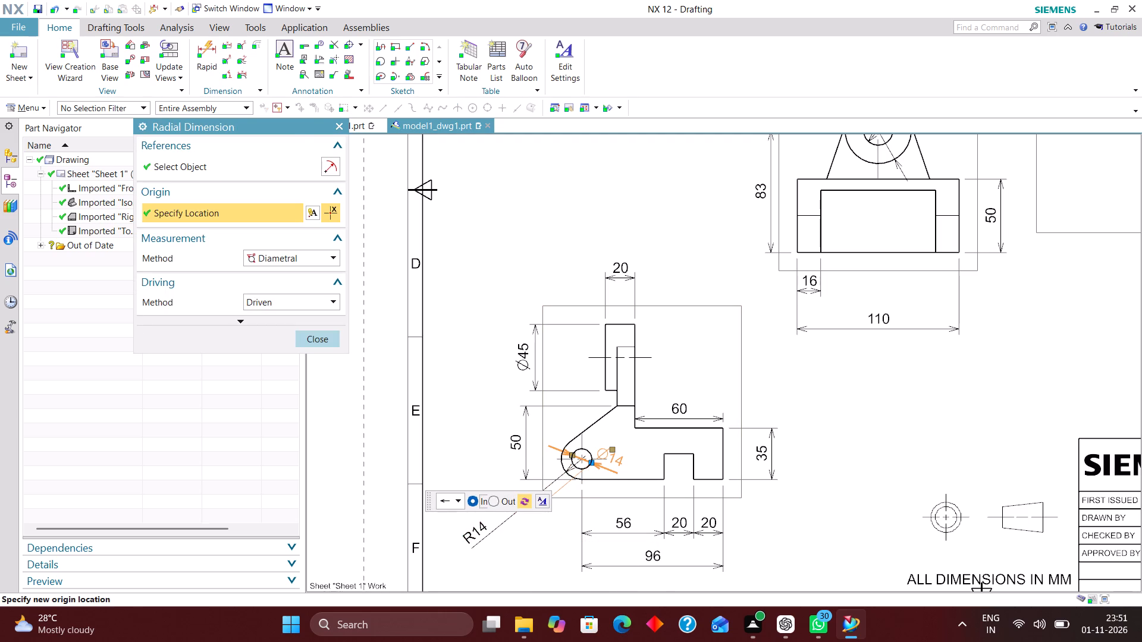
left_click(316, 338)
Move the pivot hole's diameter dimension outside the right view, below and to the left of the hole.
scroll(610, 468, "up", 3)
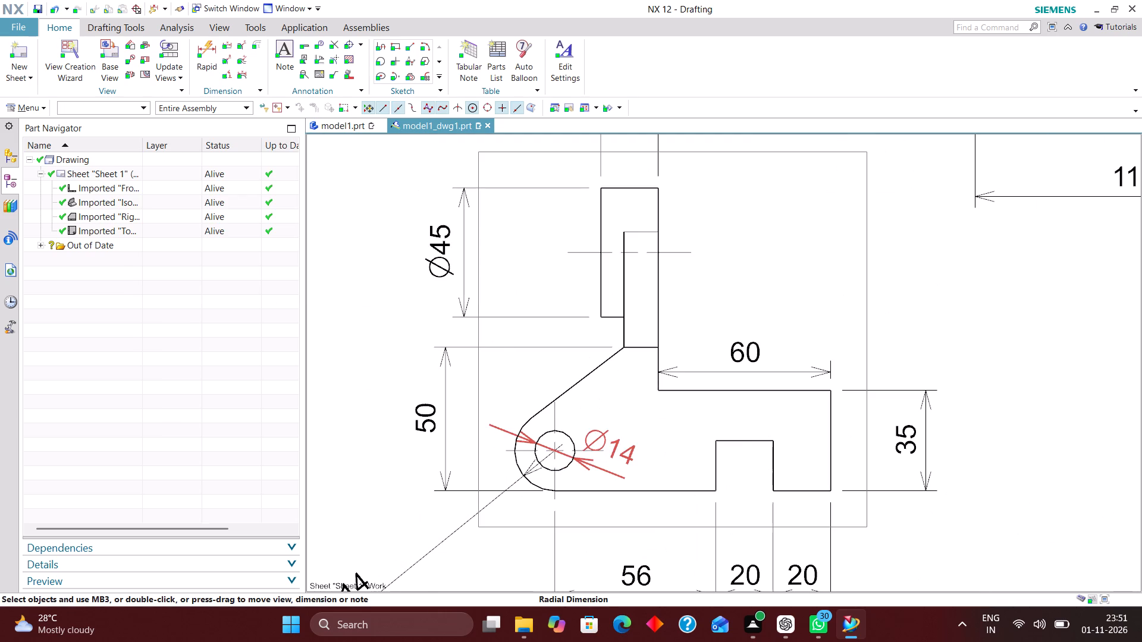
left_click_drag(619, 455, 617, 490)
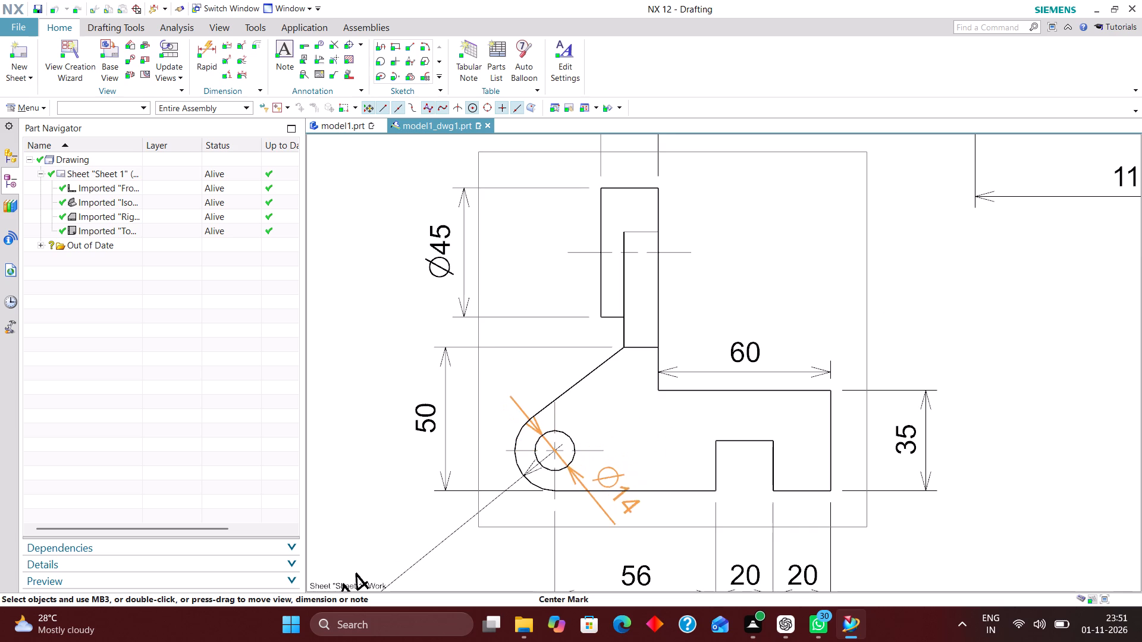
left_click_drag(617, 490, 630, 461)
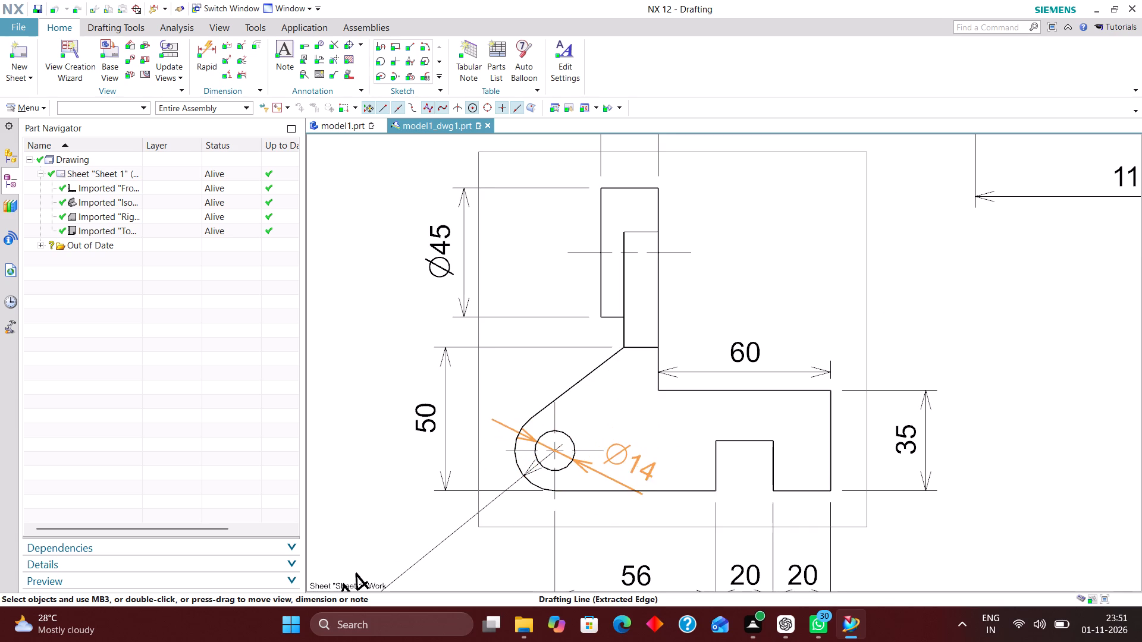
left_click_drag(630, 461, 643, 479)
scroll(664, 423, "down", 1)
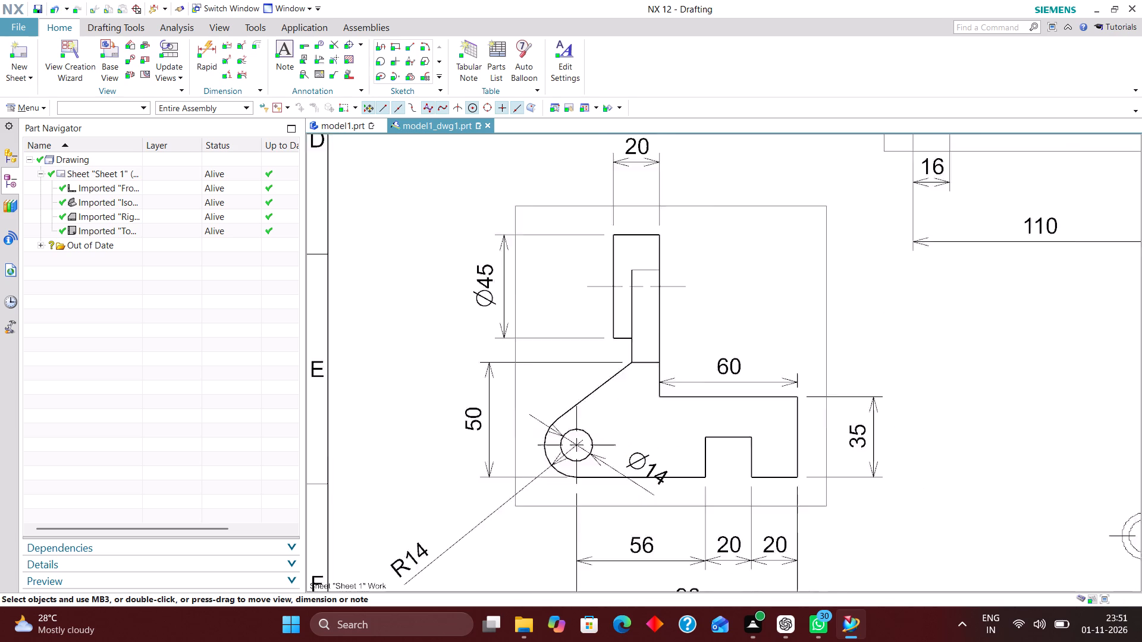
scroll(664, 424, "down", 2)
scroll(673, 474, "up", 2)
left_click_drag(652, 449, 667, 476)
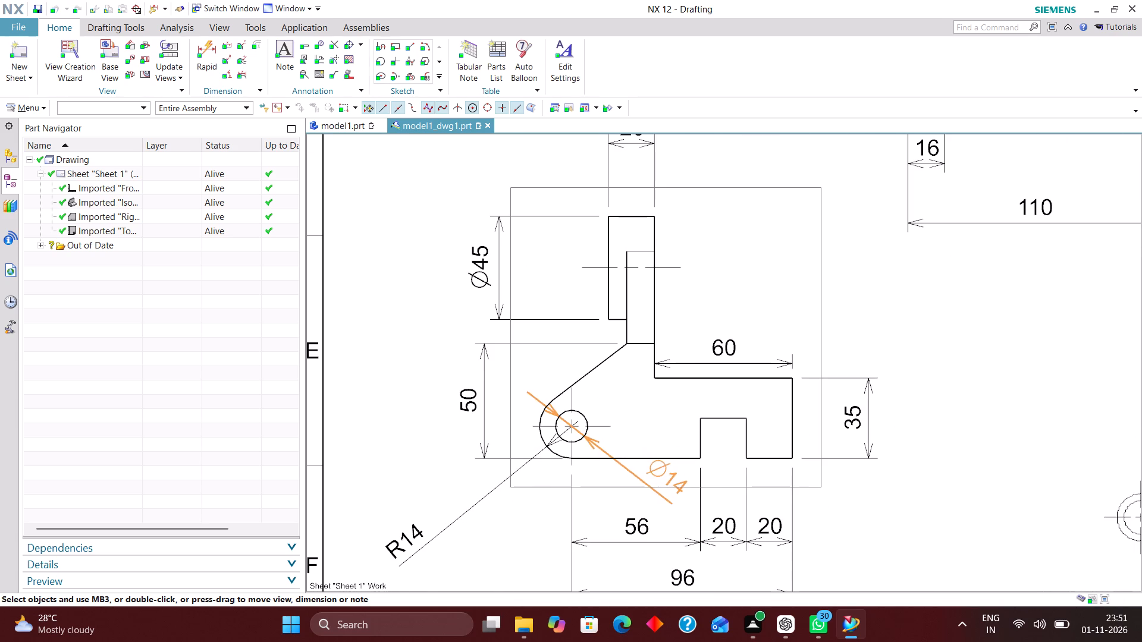
left_click_drag(667, 476, 514, 526)
Move the leg end's radius dimension up, to the left of the right view and clear of the hole's diameter dimension.
scroll(636, 423, "down", 2)
left_click_drag(493, 501, 504, 465)
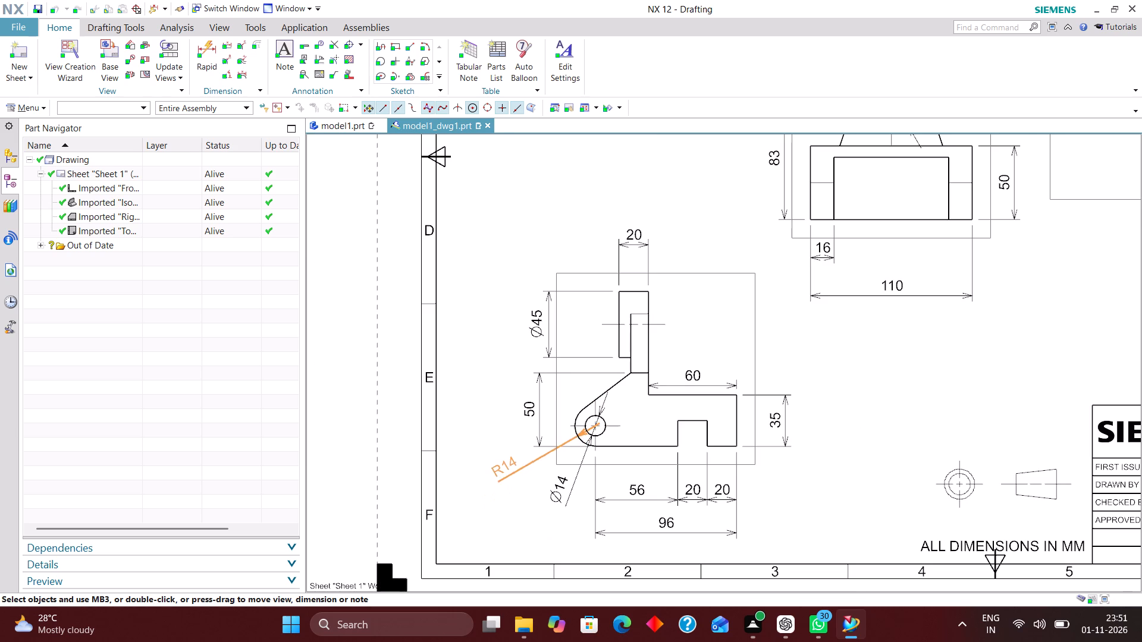
left_click_drag(504, 465, 494, 459)
Set the leg end's radius dimension to Horizontal Text with Text above Stub, and shift it slightly outward.
double_click(492, 462)
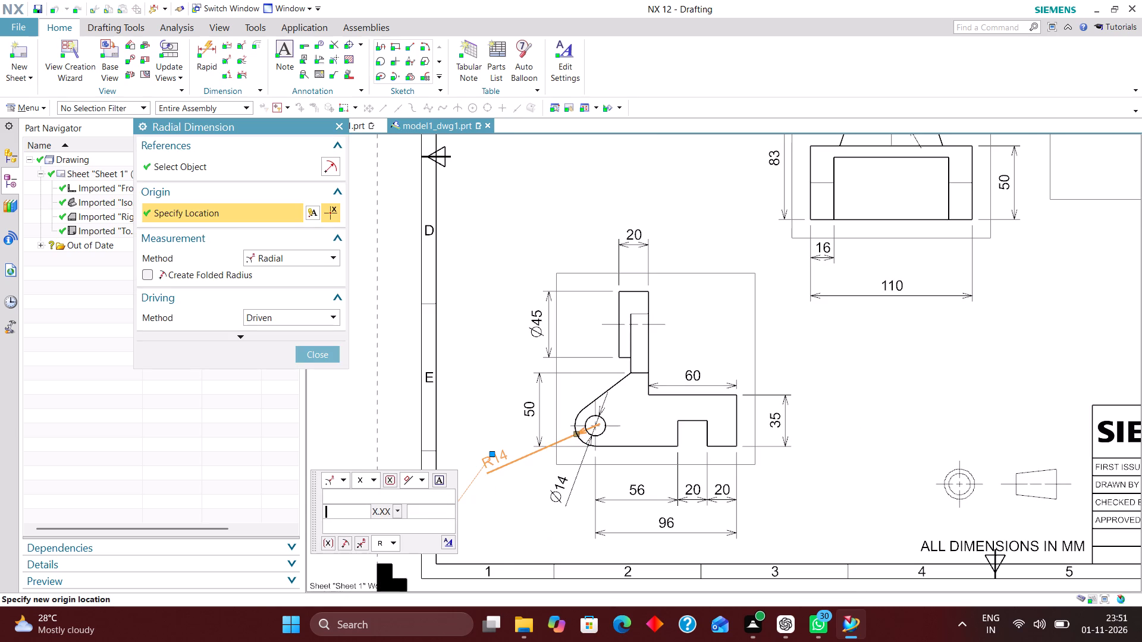
left_click(452, 540)
left_click(415, 189)
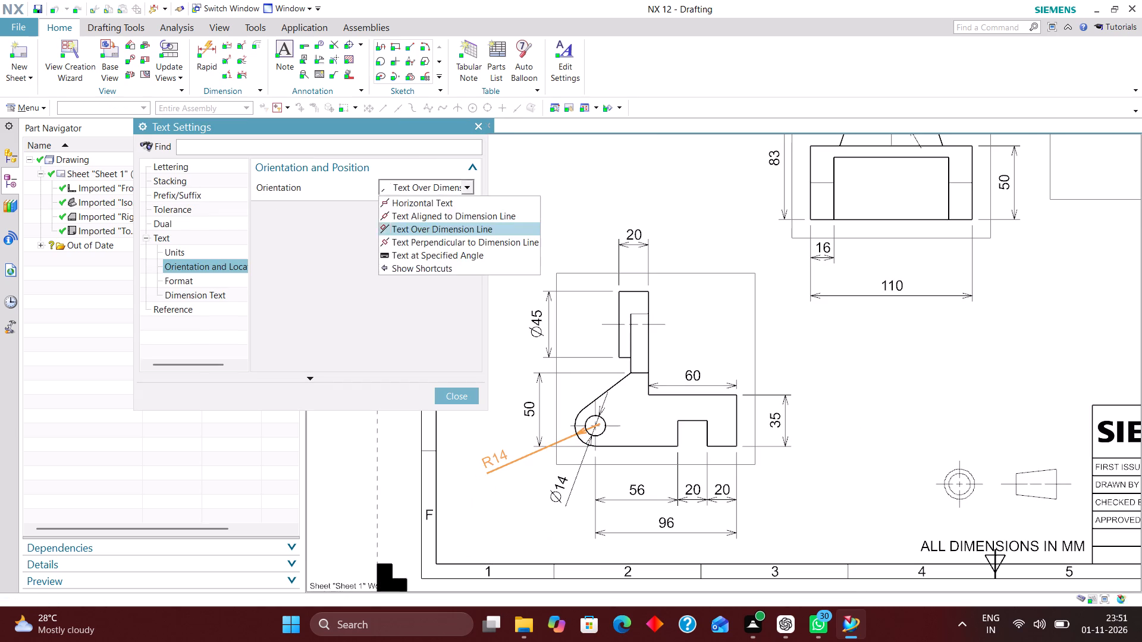
left_click(413, 202)
left_click(415, 203)
left_click(421, 232)
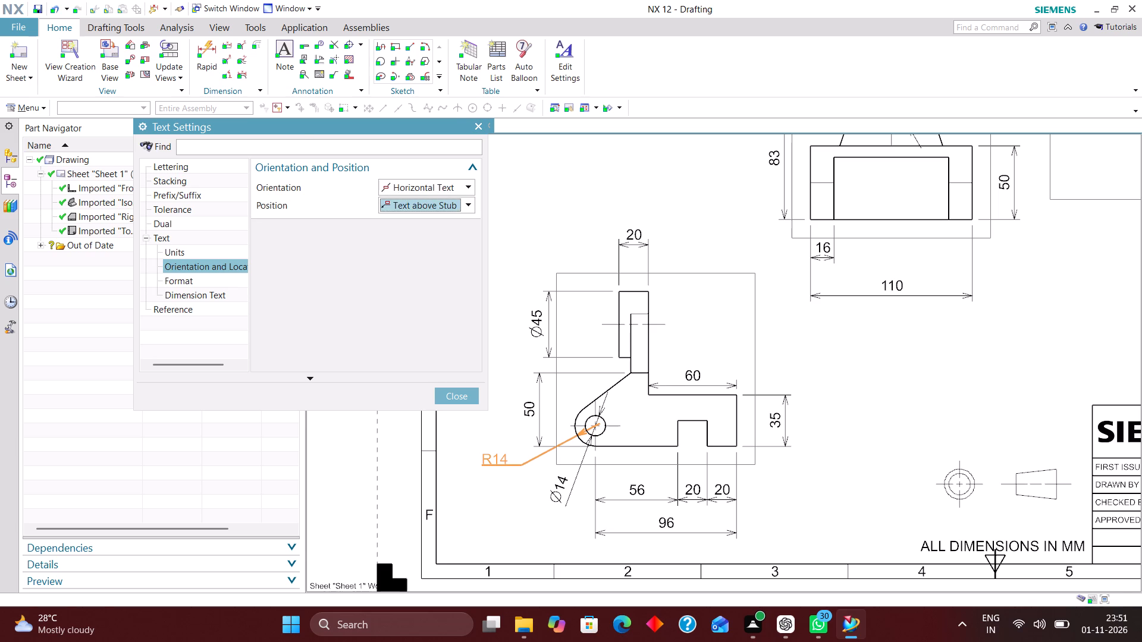
left_click(461, 396)
left_click(322, 349)
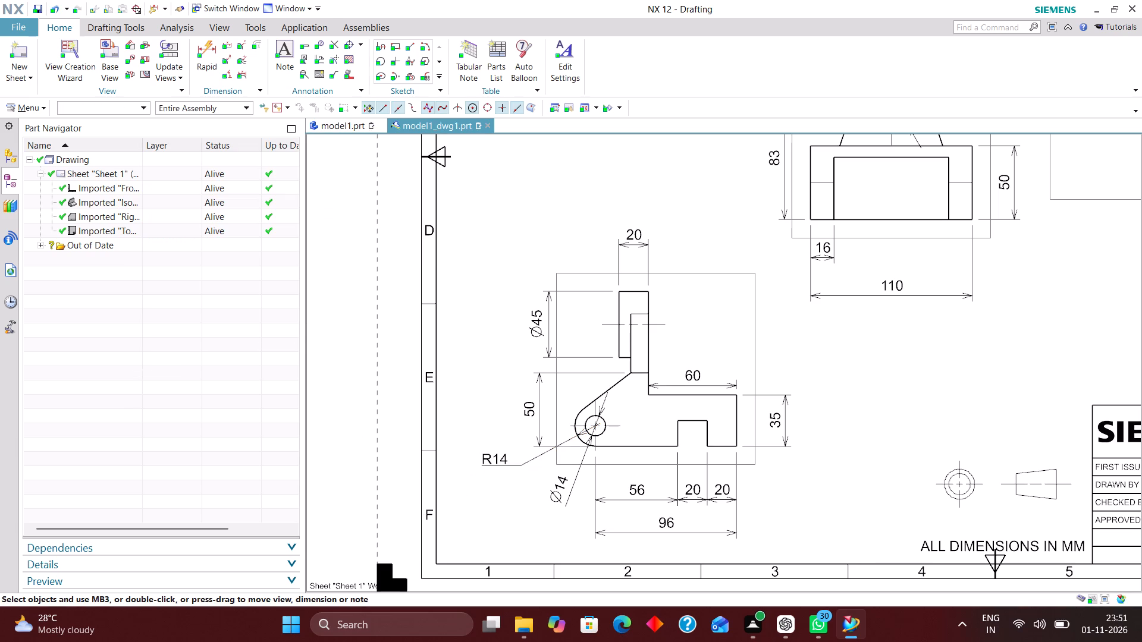
left_click_drag(501, 463, 489, 457)
Shift the pivot hole's diameter dimension slightly outward and set it to Horizontal Text with Text above Stub.
left_click_drag(553, 489, 550, 496)
left_click(550, 494)
double_click(553, 498)
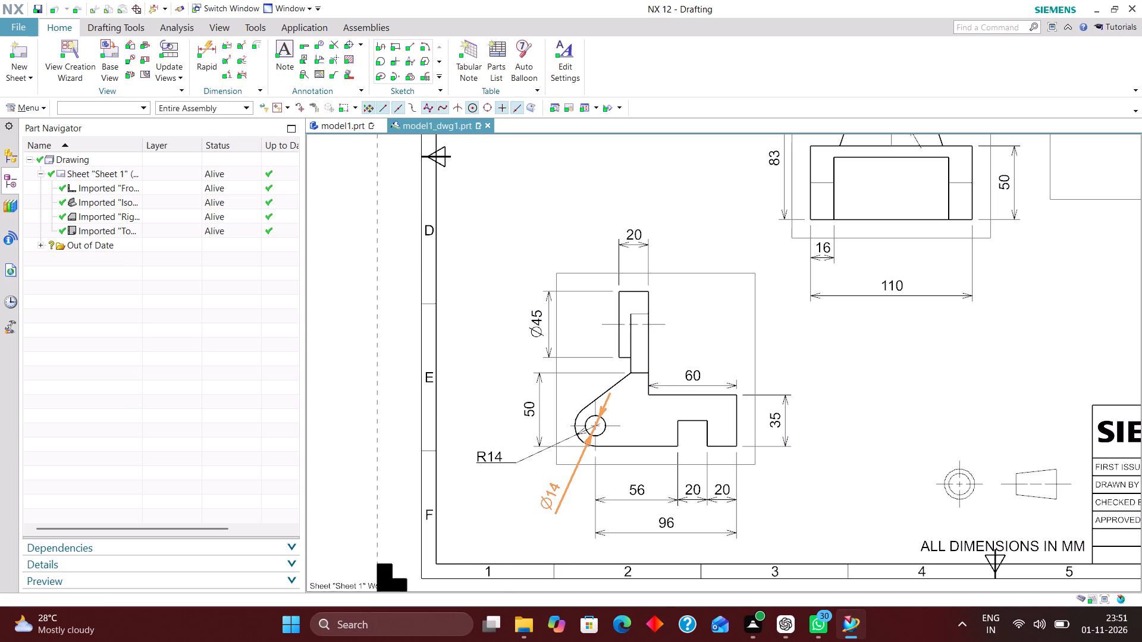
left_click(500, 580)
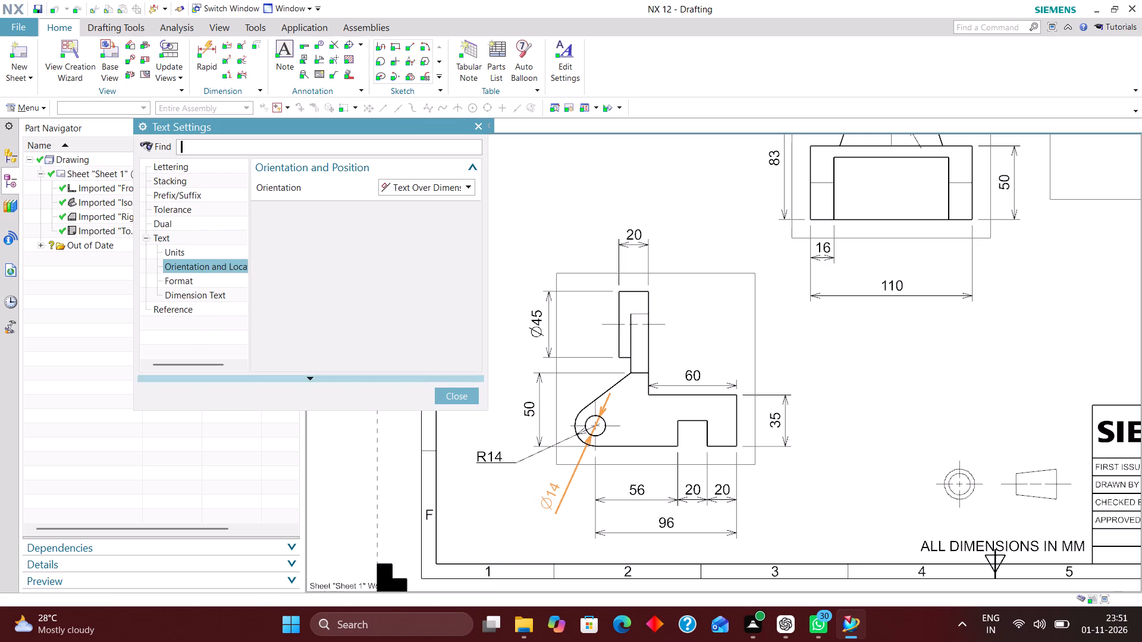
left_click(426, 190)
left_click(426, 204)
left_click(445, 212)
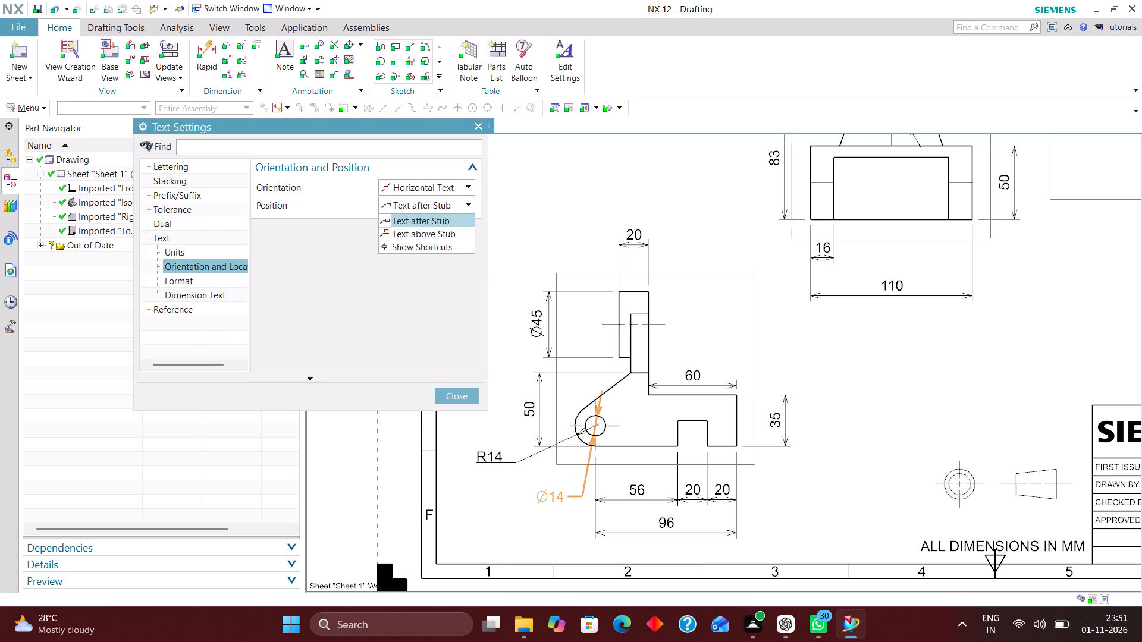
left_click(447, 235)
left_click(459, 395)
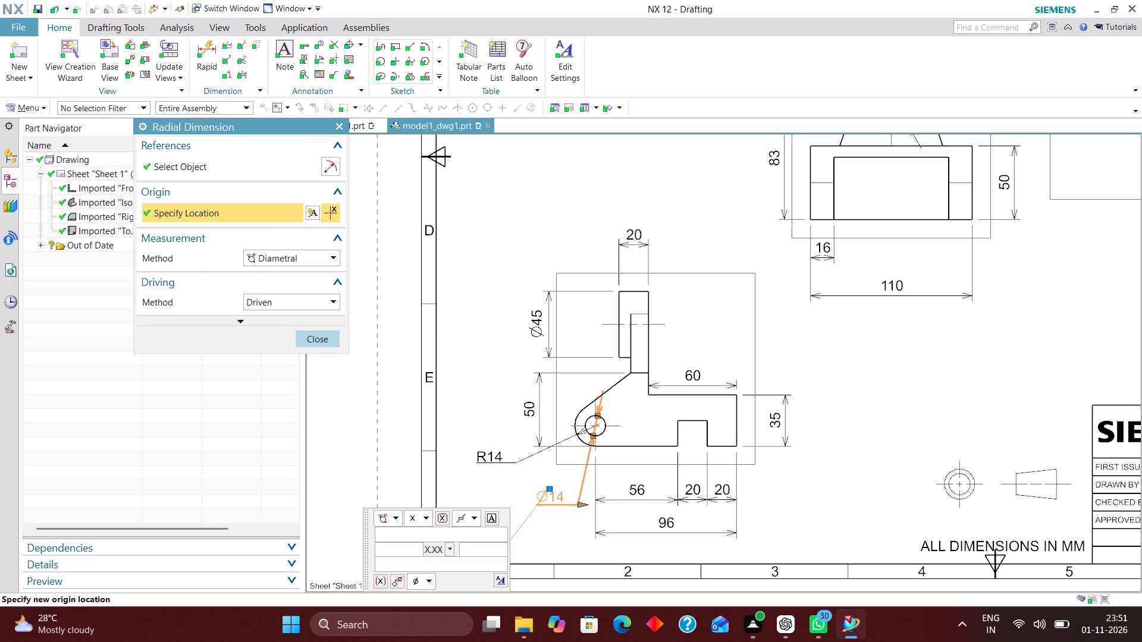
left_click(323, 337)
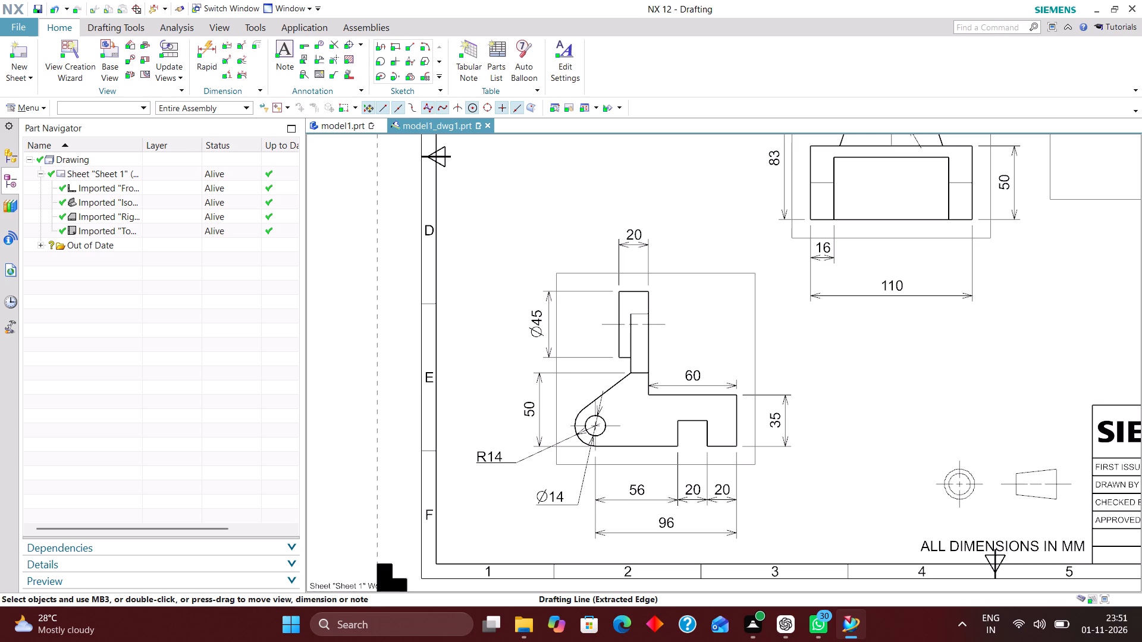
Examine the dimensioned views across the sheet for dimensions that are still missing.
scroll(672, 393, "down", 1)
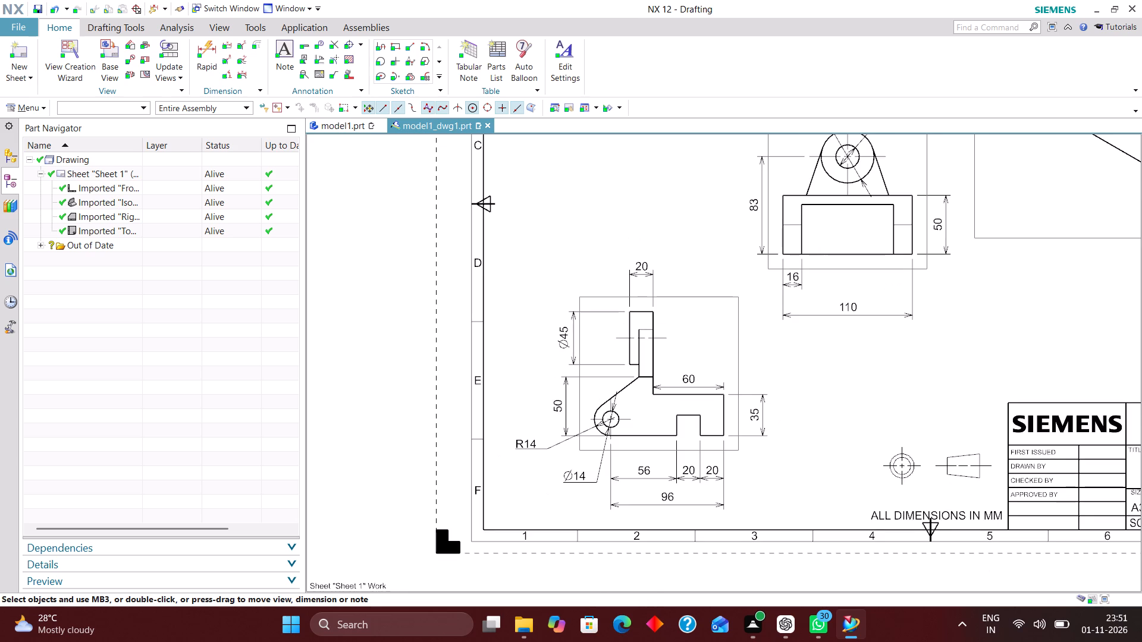
scroll(681, 366, "down", 1)
scroll(697, 344, "up", 3)
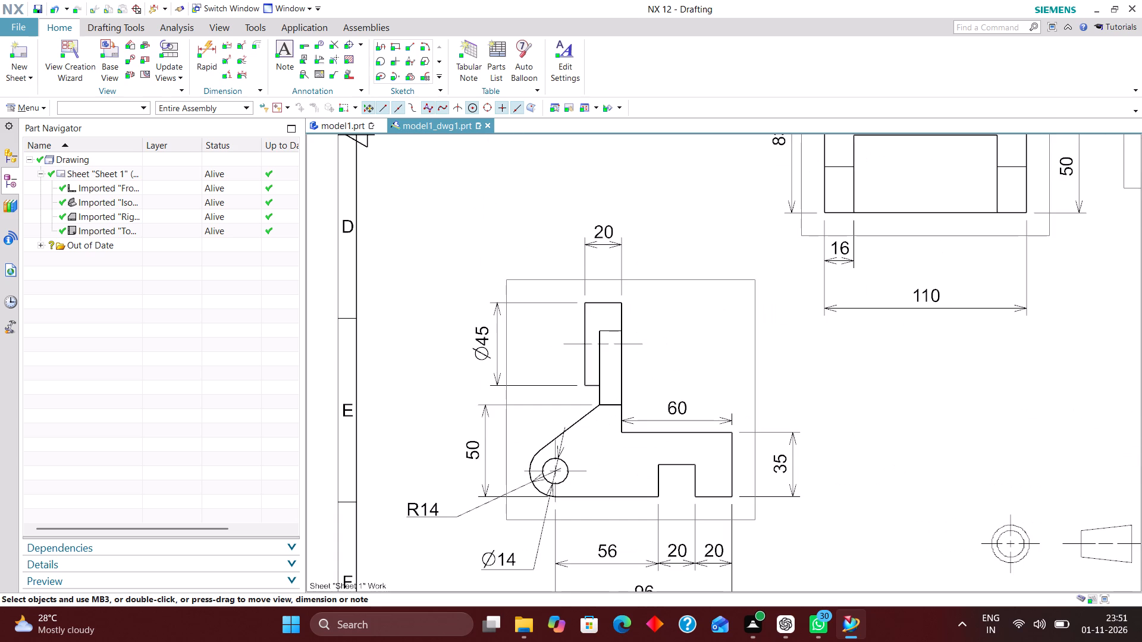
scroll(692, 337, "down", 4)
right_click_drag(670, 233, 655, 282)
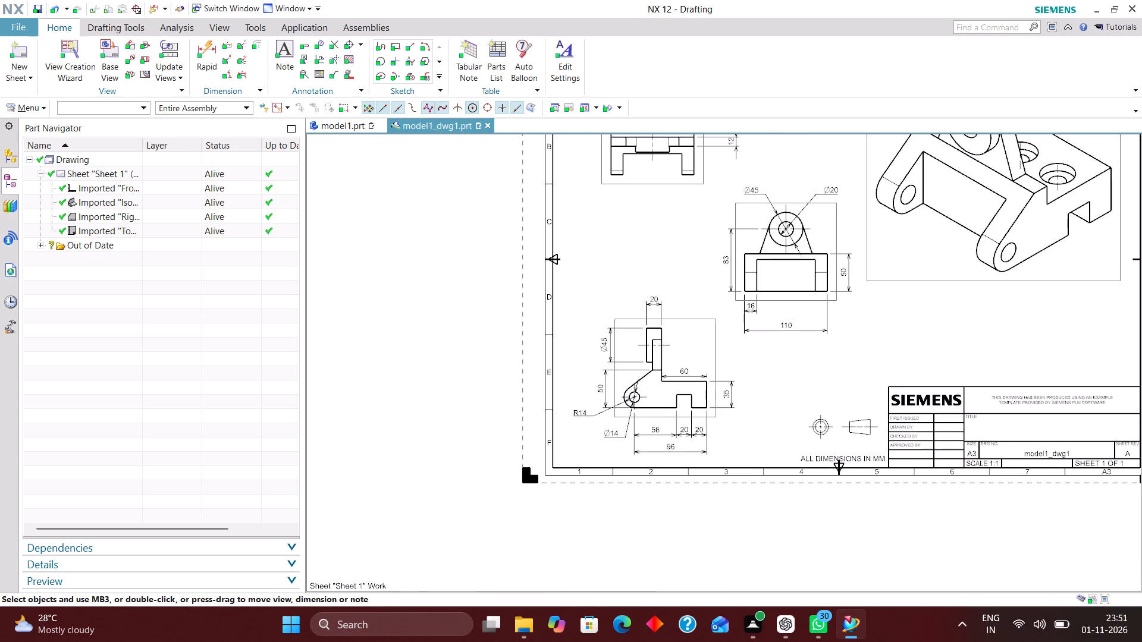
right_click_drag(655, 282, 651, 289)
right_click_drag(679, 247, 649, 335)
right_click_drag(677, 228, 623, 304)
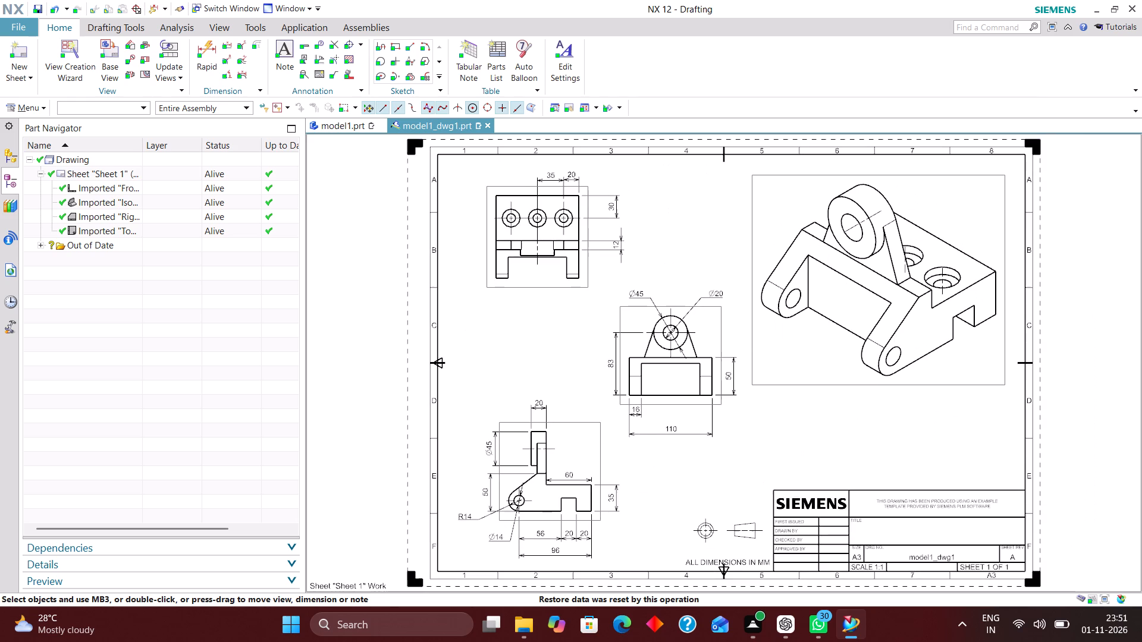
scroll(490, 260, "up", 3)
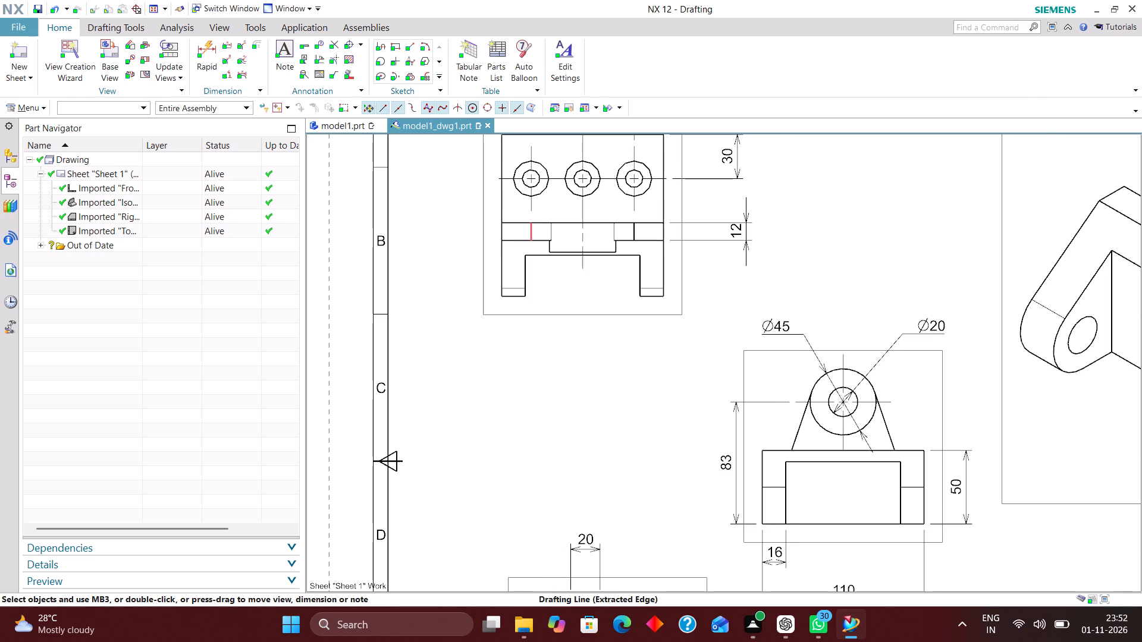
scroll(543, 340, "down", 1)
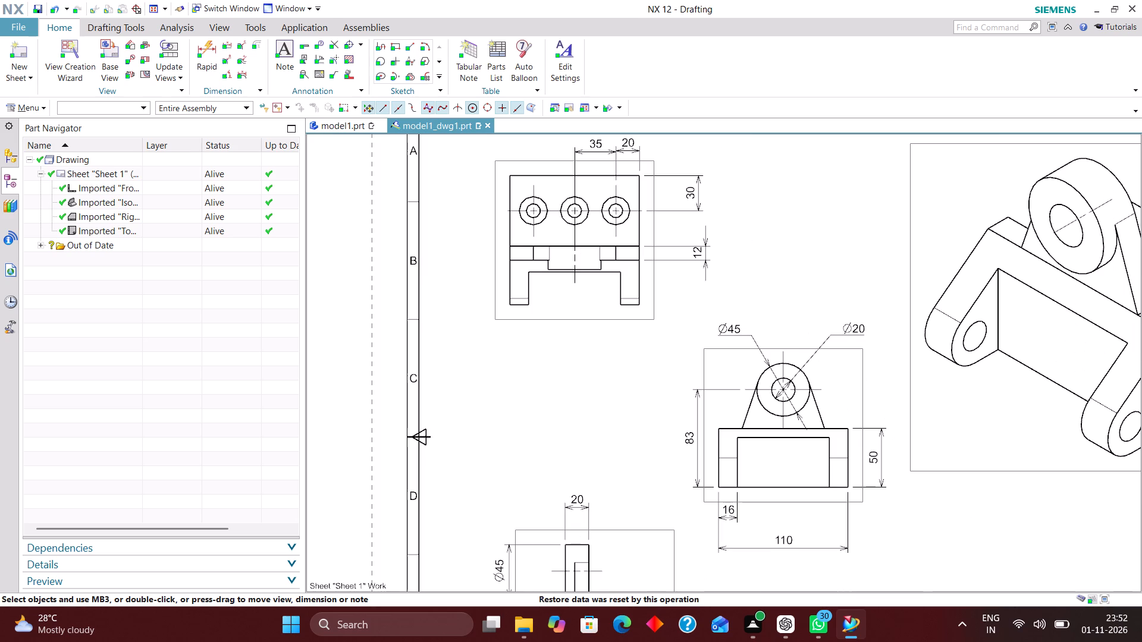
Using the Inferred method, dimension the top view's overall vertical extent between its left corners, placed left of the view.
left_click(206, 46)
left_click(299, 275)
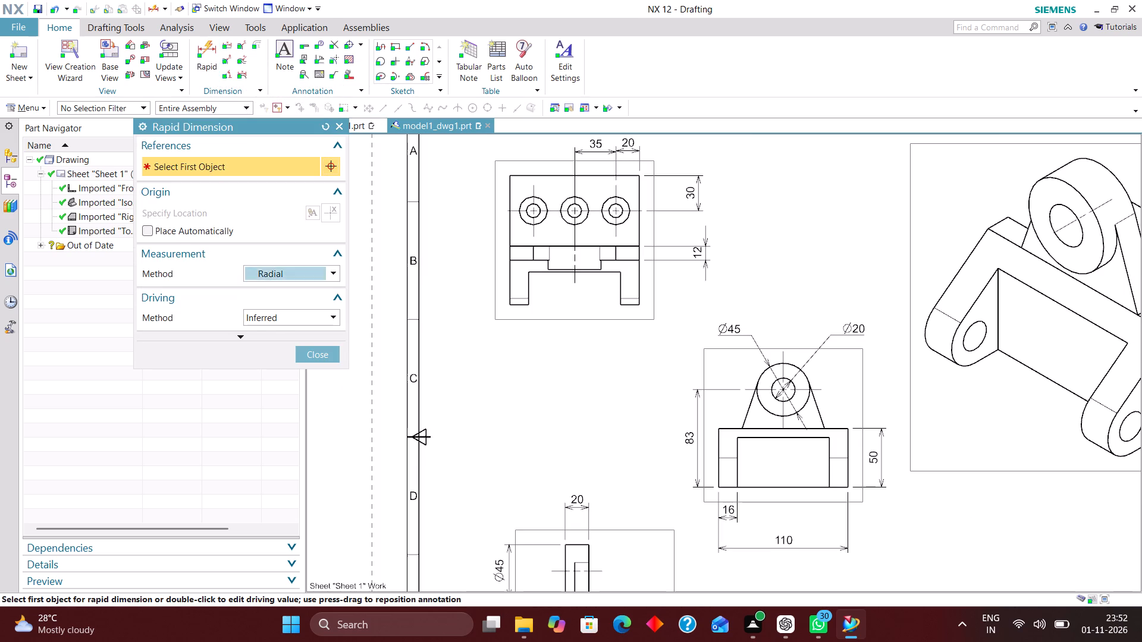
left_click(300, 289)
scroll(614, 338, "down", 1)
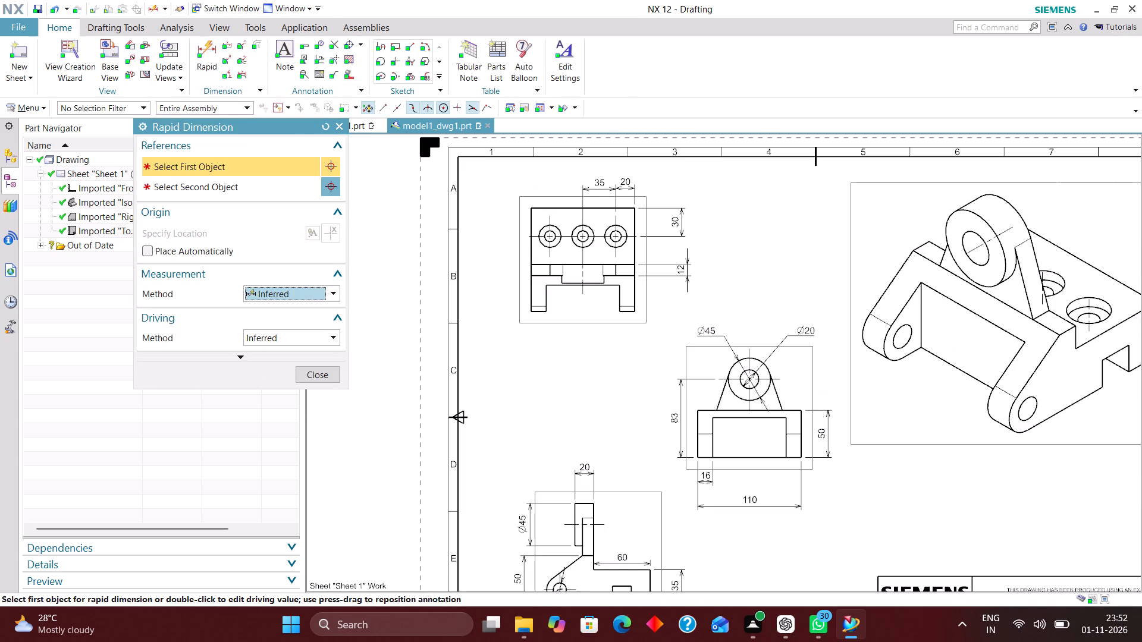
left_click(530, 207)
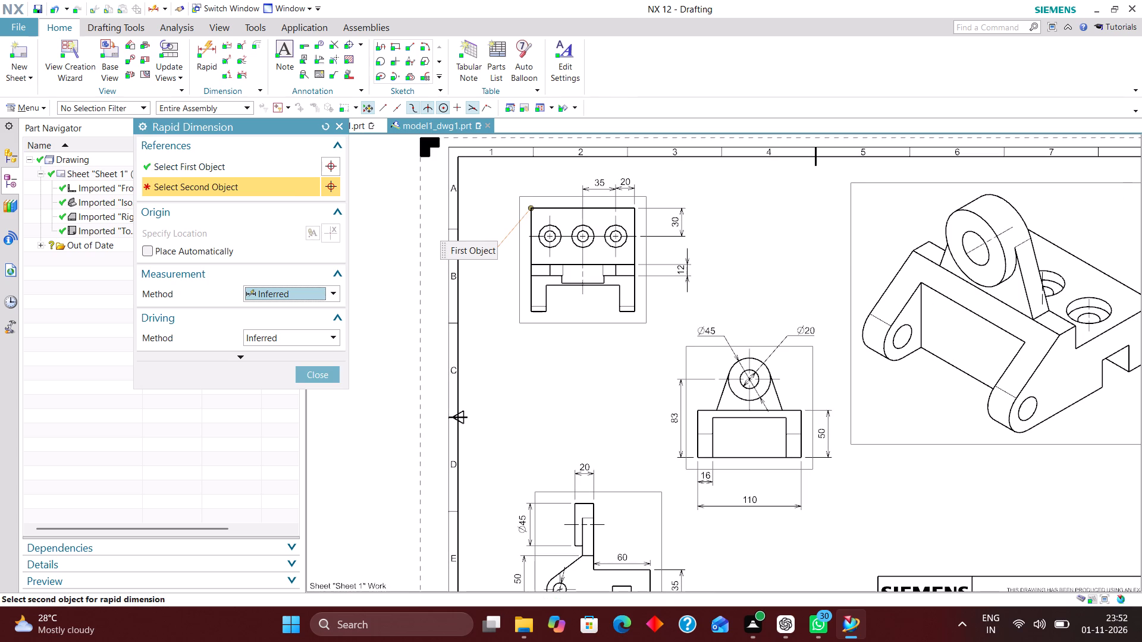
scroll(531, 319, "up", 3)
left_click(529, 306)
scroll(459, 279, "down", 1)
left_click(437, 229)
Dimension the top view's overall horizontal width between its bottom corners, placed below the view.
scroll(574, 338, "down", 2)
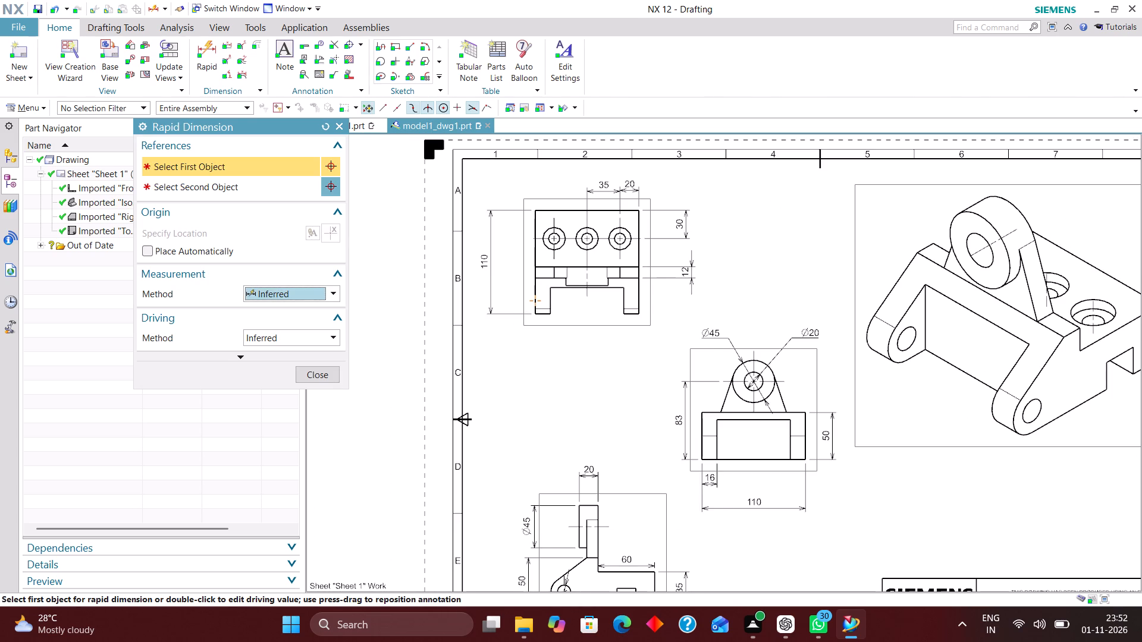
scroll(560, 328, "up", 1)
left_click(528, 310)
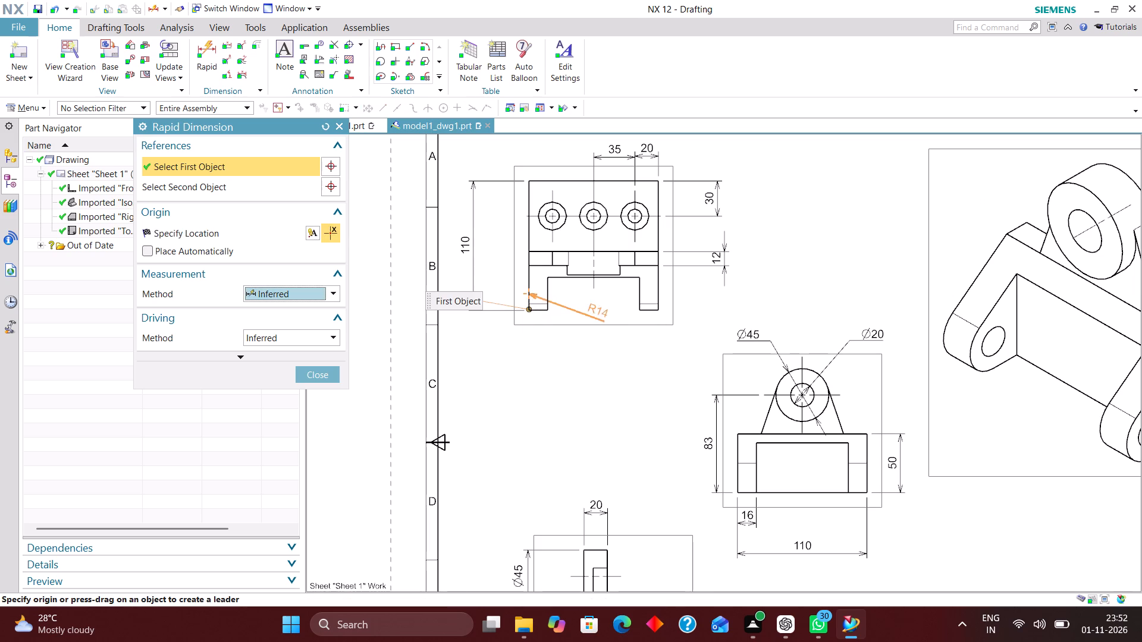
left_click(326, 128)
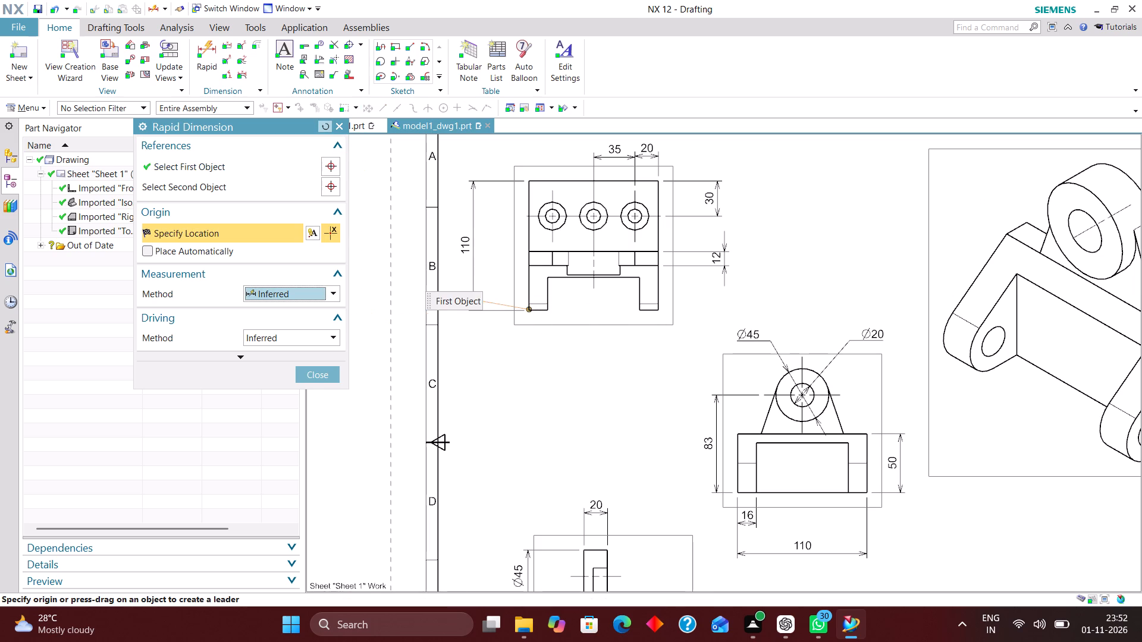
left_click(528, 312)
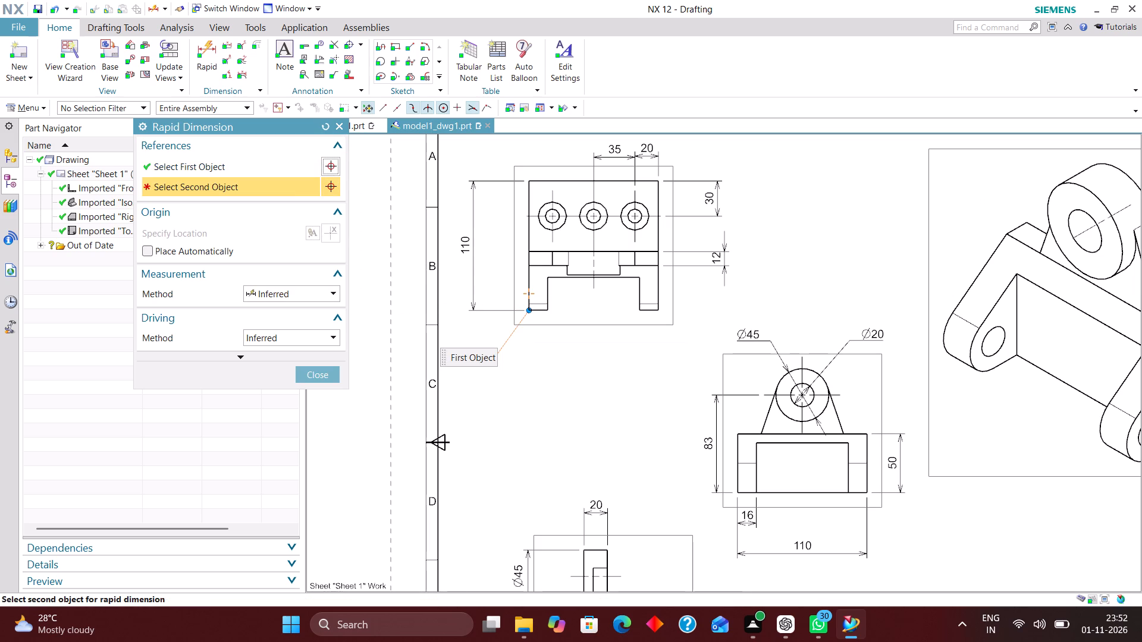
left_click(659, 311)
left_click(589, 366)
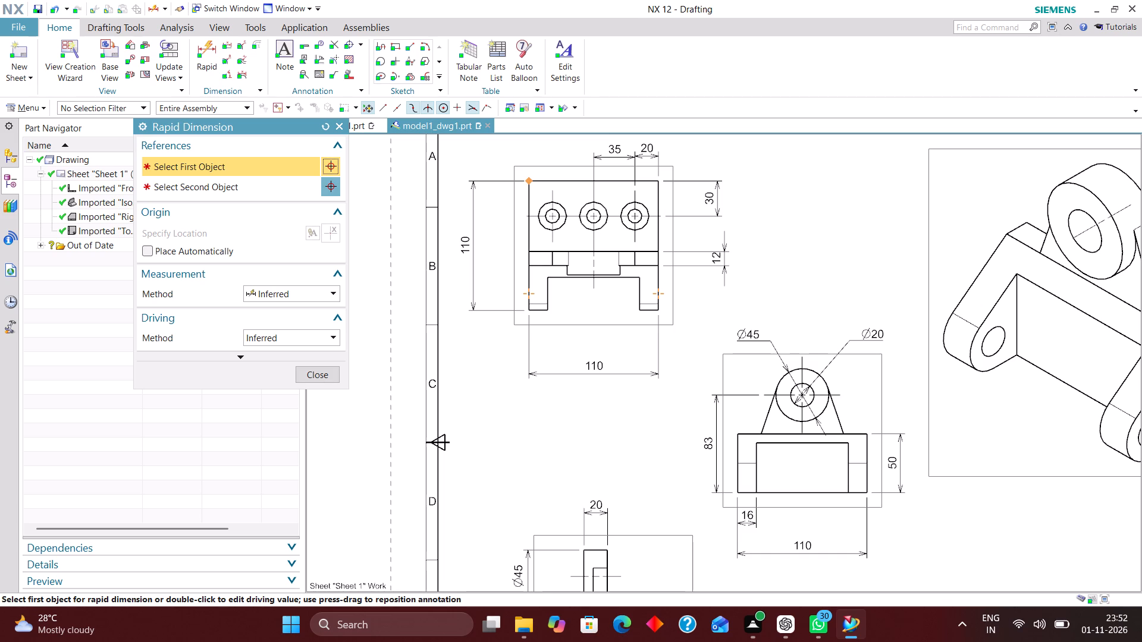
Using the Diametral method, dimension the outer counterbore circle of the top view's leftmost hole, placed above and left of the view.
left_click(305, 294)
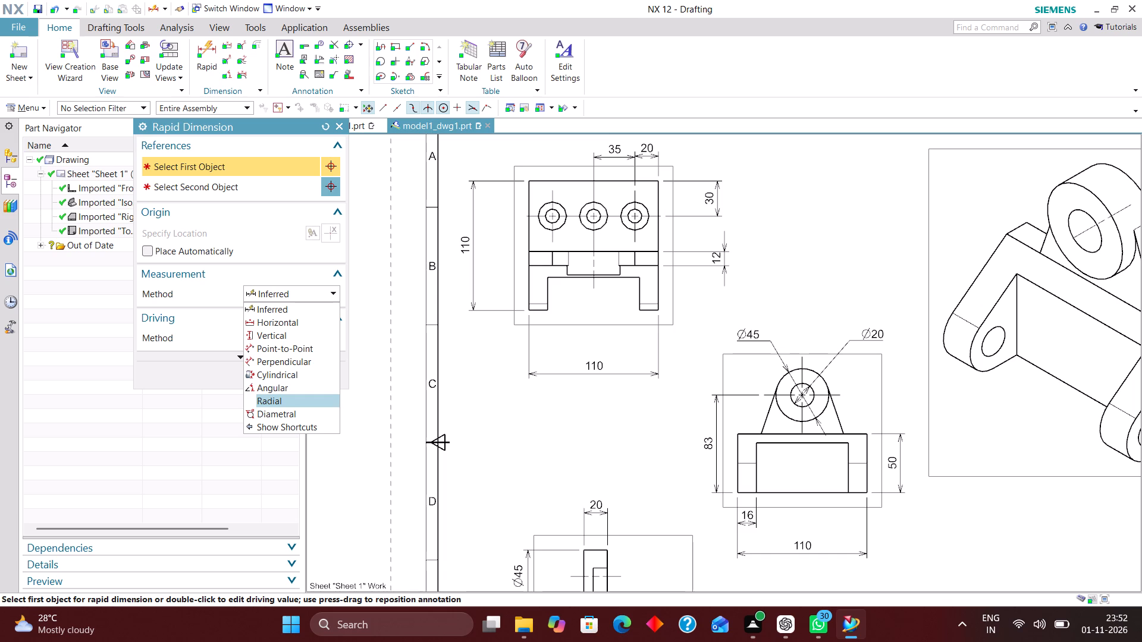
left_click(297, 415)
scroll(539, 174, "up", 3)
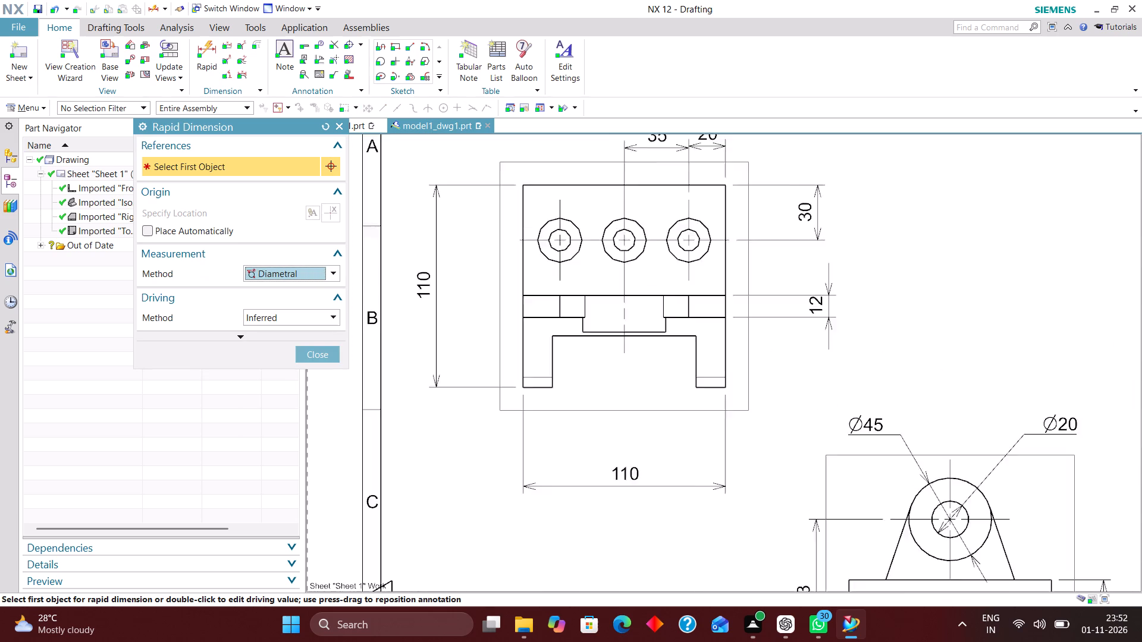
scroll(554, 318, "down", 3)
scroll(503, 210, "up", 4)
left_click(620, 370)
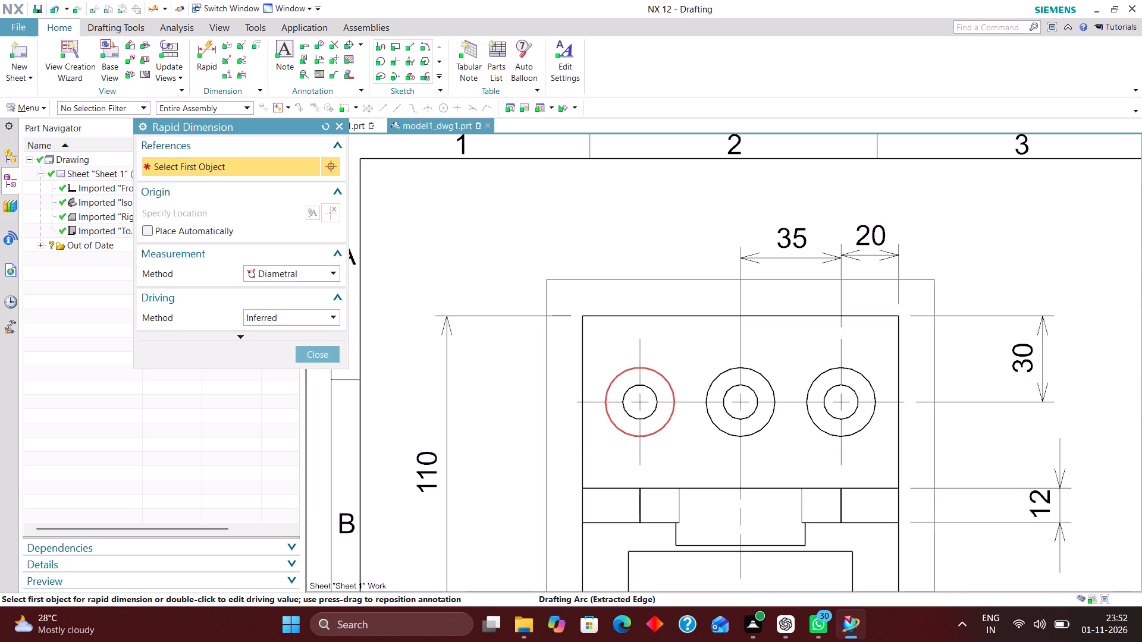
left_click(519, 216)
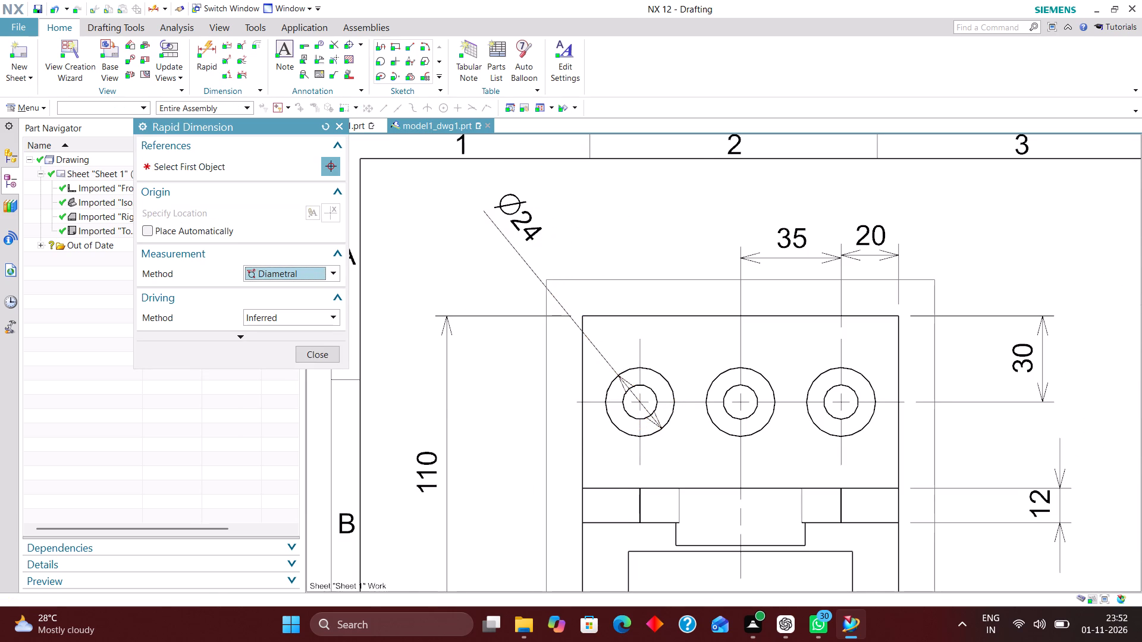
Add a diametral dimension to the inner circle of the top view's rightmost hole, placed above and right of the view.
scroll(577, 242, "down", 3)
scroll(614, 286, "down", 2)
scroll(721, 317, "up", 2)
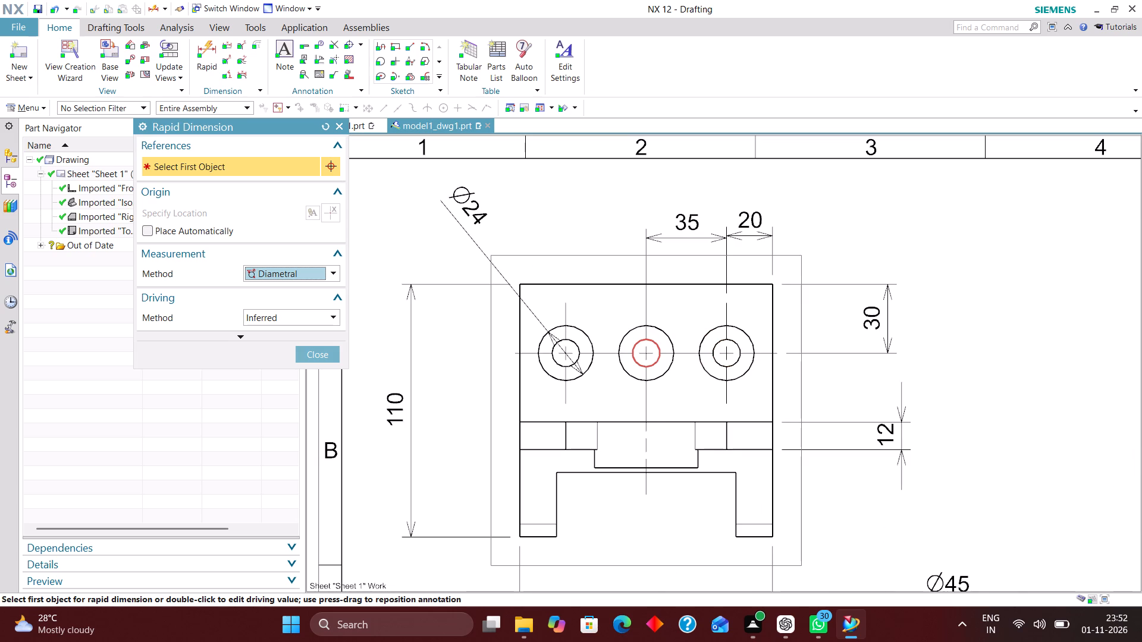
left_click(738, 342)
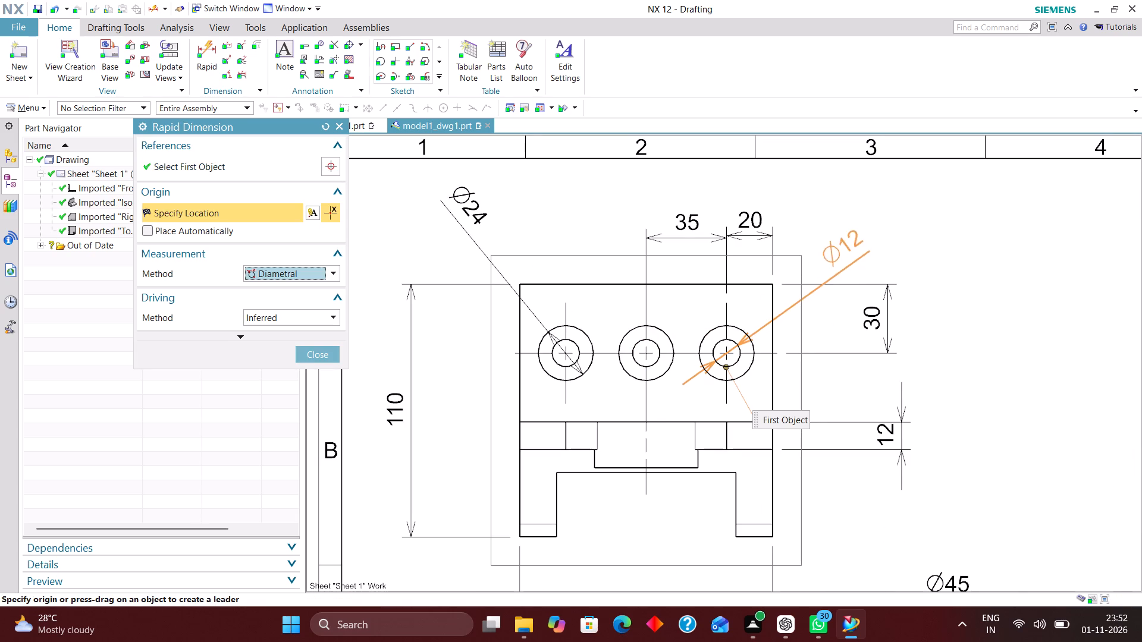
left_click(862, 213)
left_click(326, 357)
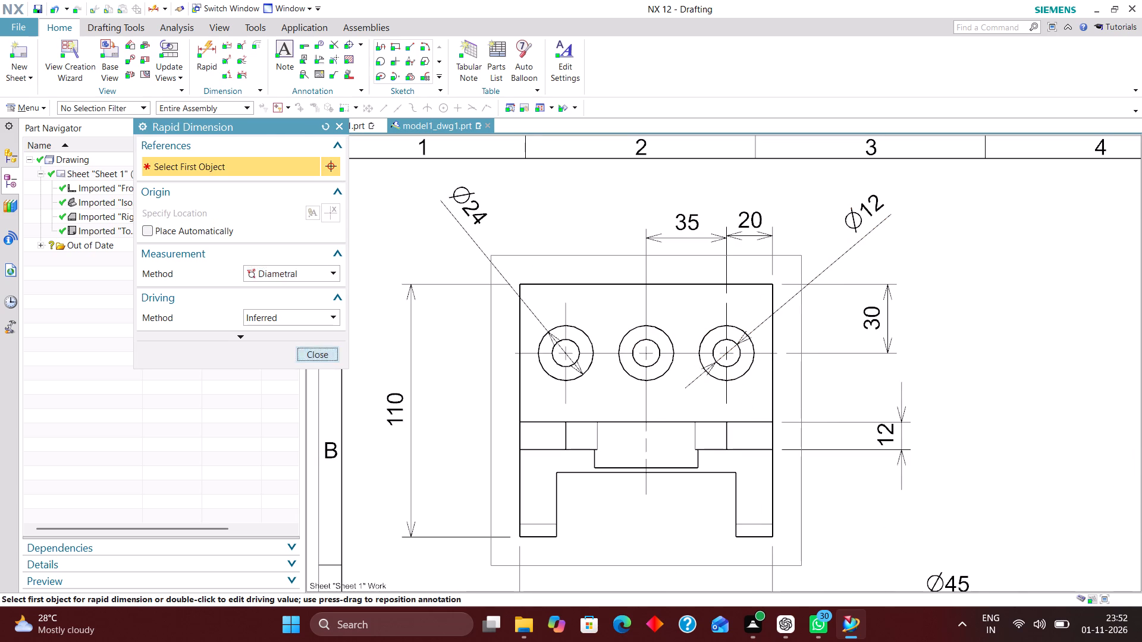
Set the leftmost counterbore's diameter dimension to Horizontal Text with Text above Stub.
scroll(646, 376, "down", 2)
double_click(533, 267)
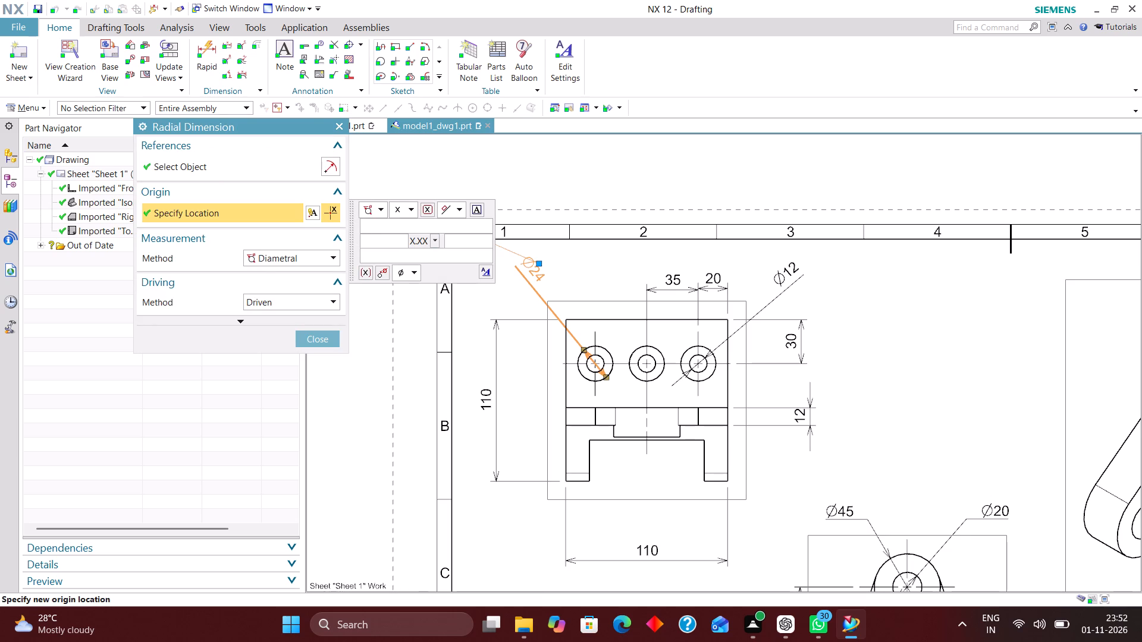
left_click(486, 273)
left_click(440, 186)
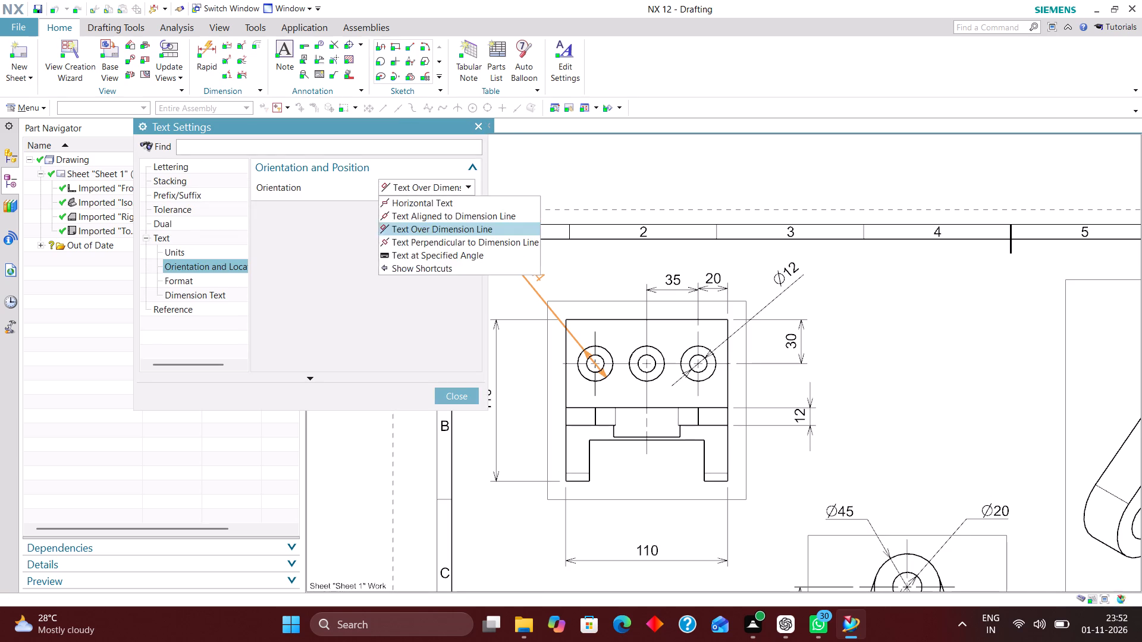
left_click(433, 200)
left_click(440, 205)
left_click(432, 231)
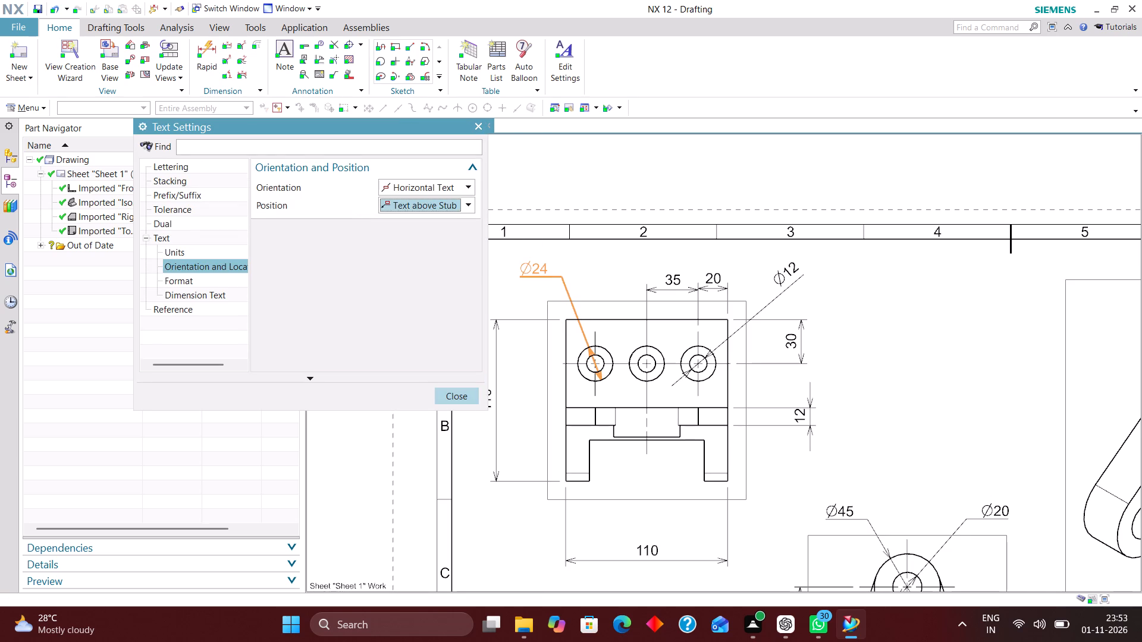
left_click(459, 400)
Set the rightmost hole's inner diameter dimension to Horizontal Text with Text above Stub.
double_click(787, 267)
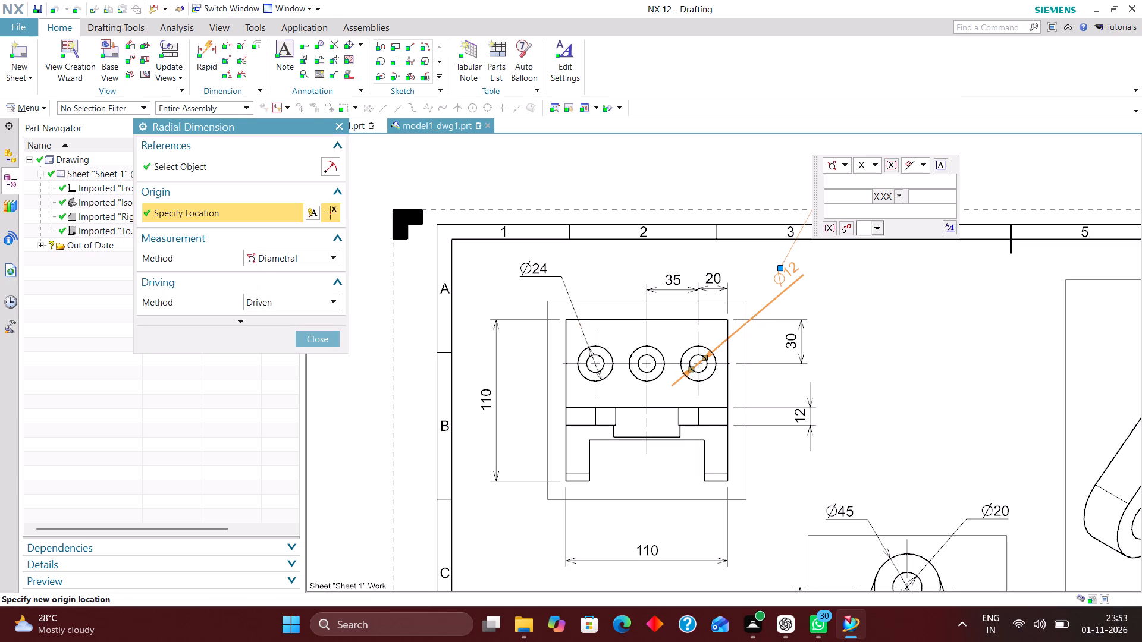
left_click(950, 224)
left_click(415, 192)
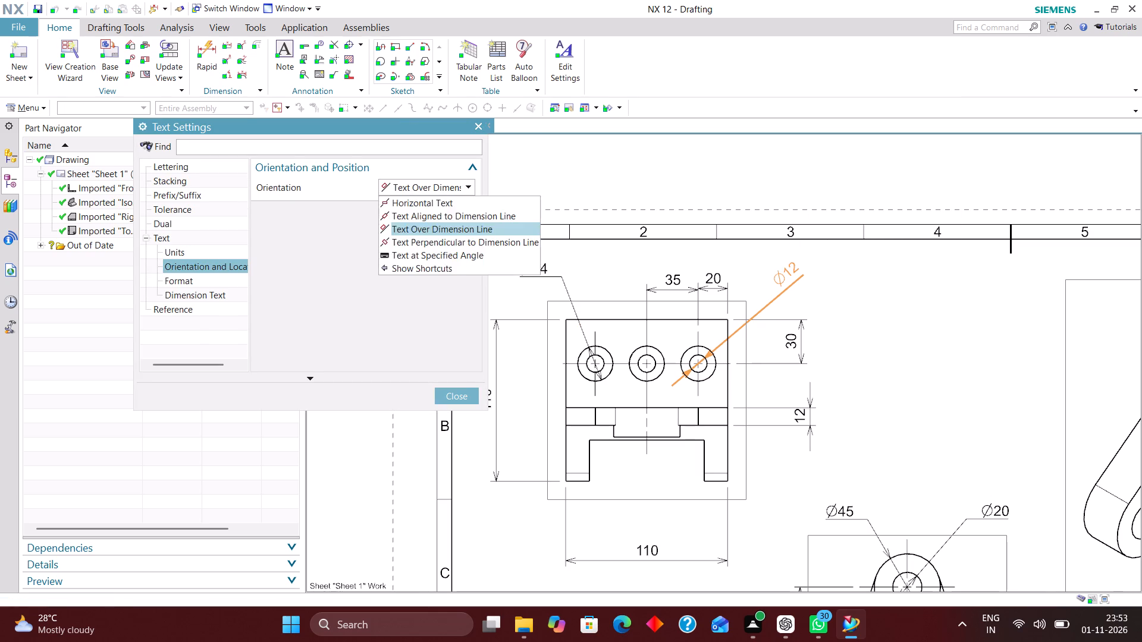
left_click(412, 199)
left_click(444, 209)
left_click(446, 235)
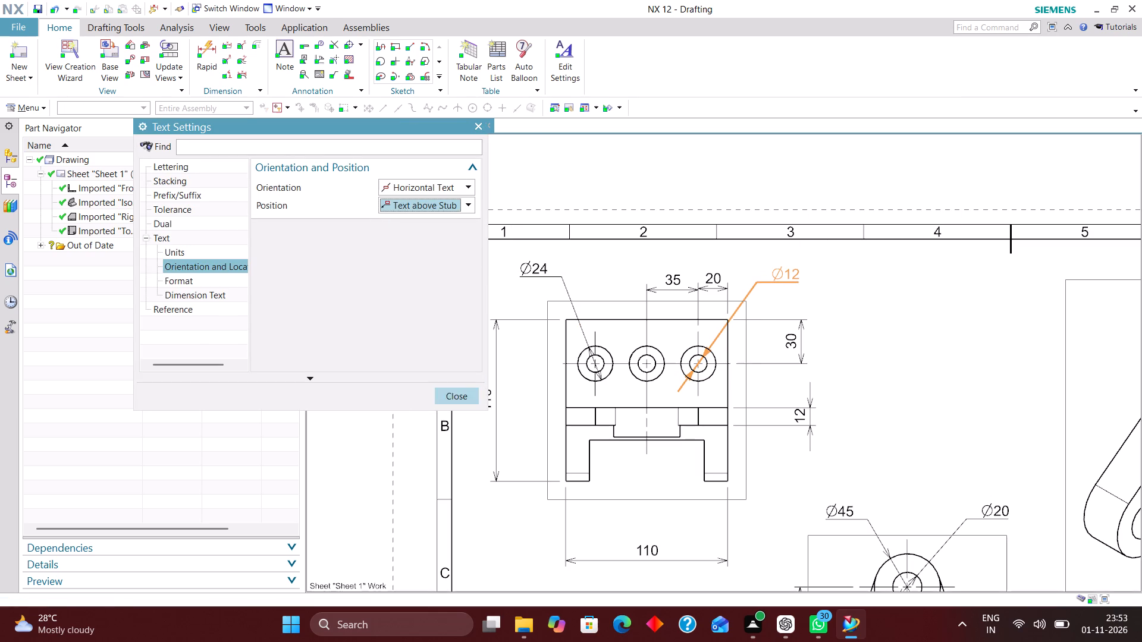
left_click(456, 398)
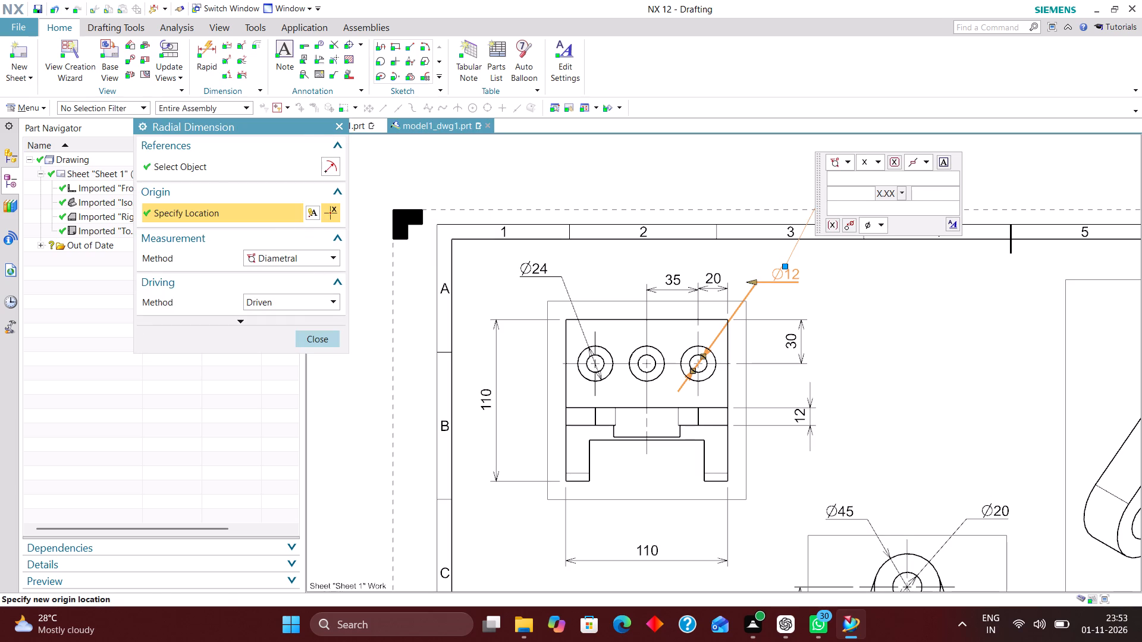
left_click(308, 335)
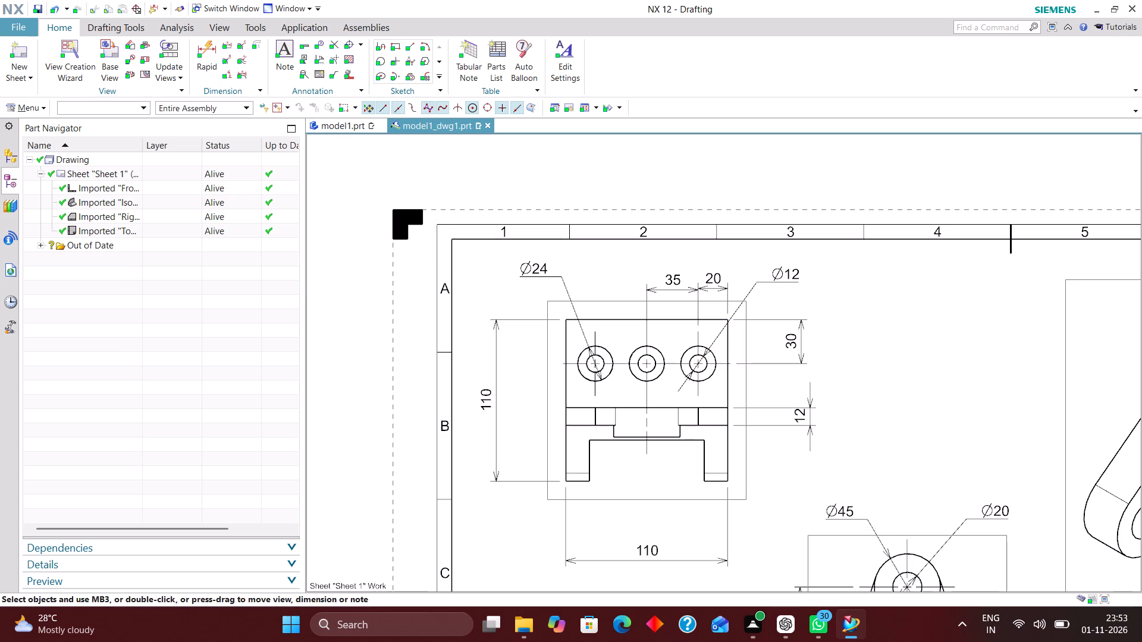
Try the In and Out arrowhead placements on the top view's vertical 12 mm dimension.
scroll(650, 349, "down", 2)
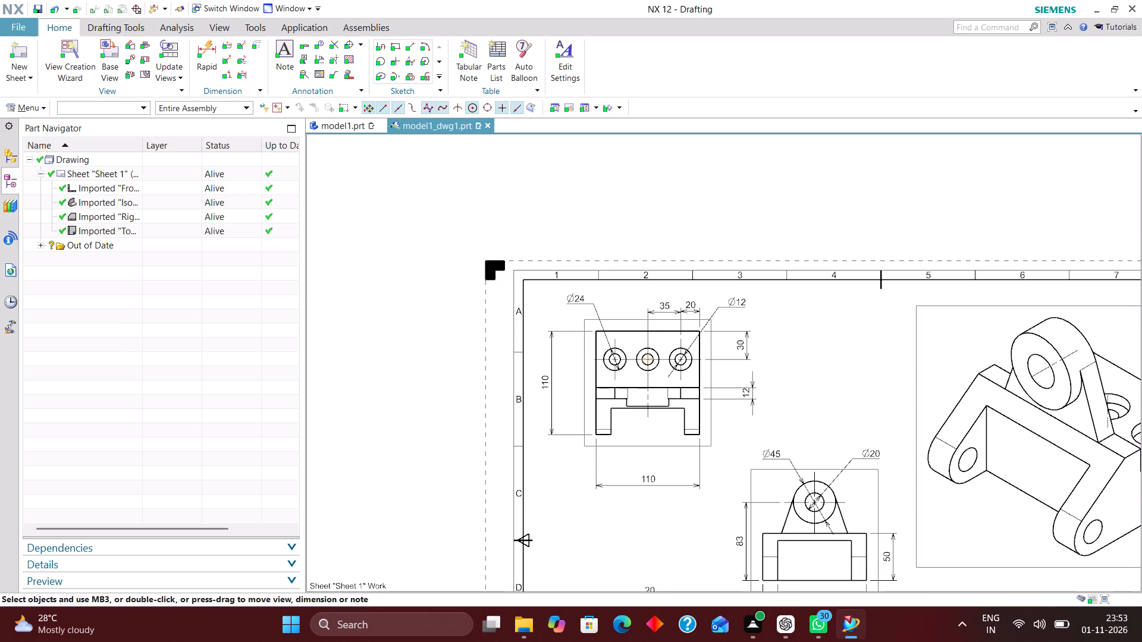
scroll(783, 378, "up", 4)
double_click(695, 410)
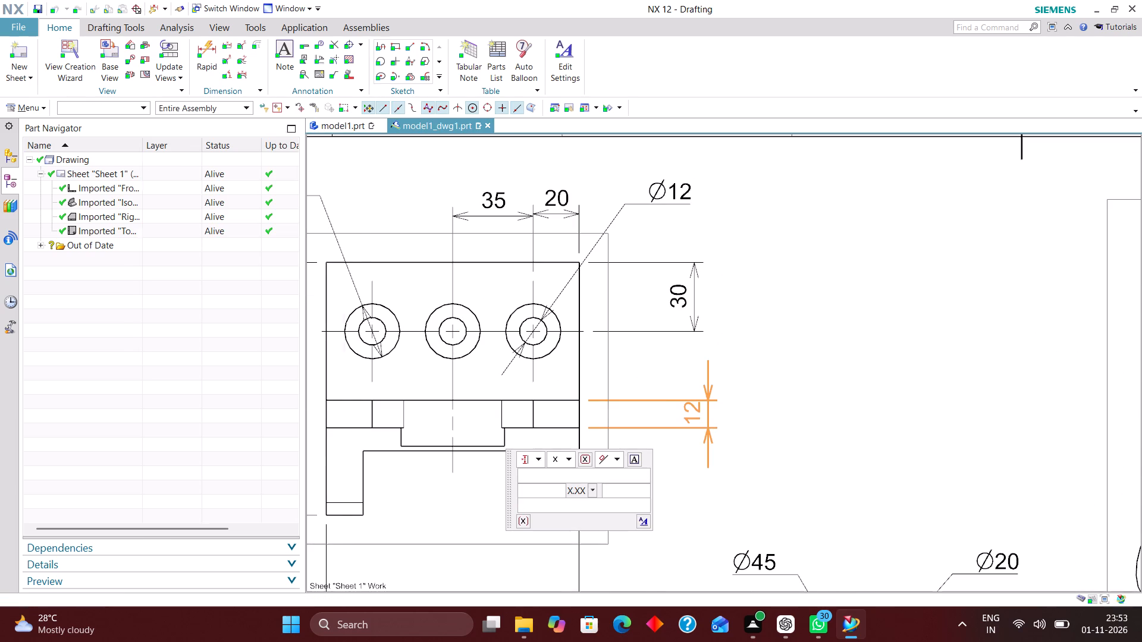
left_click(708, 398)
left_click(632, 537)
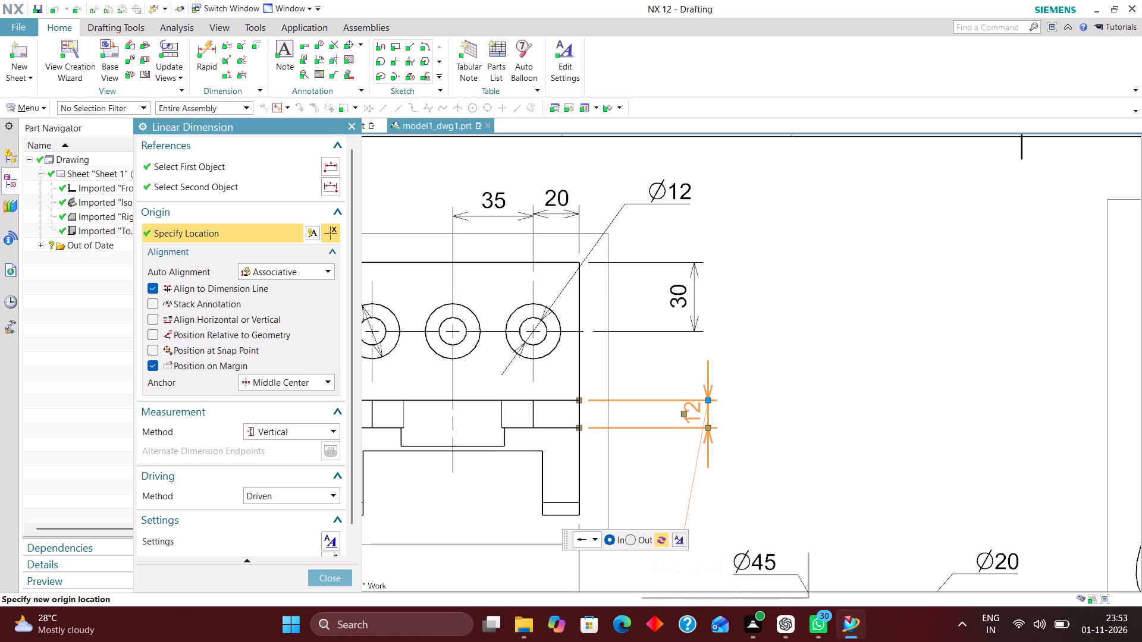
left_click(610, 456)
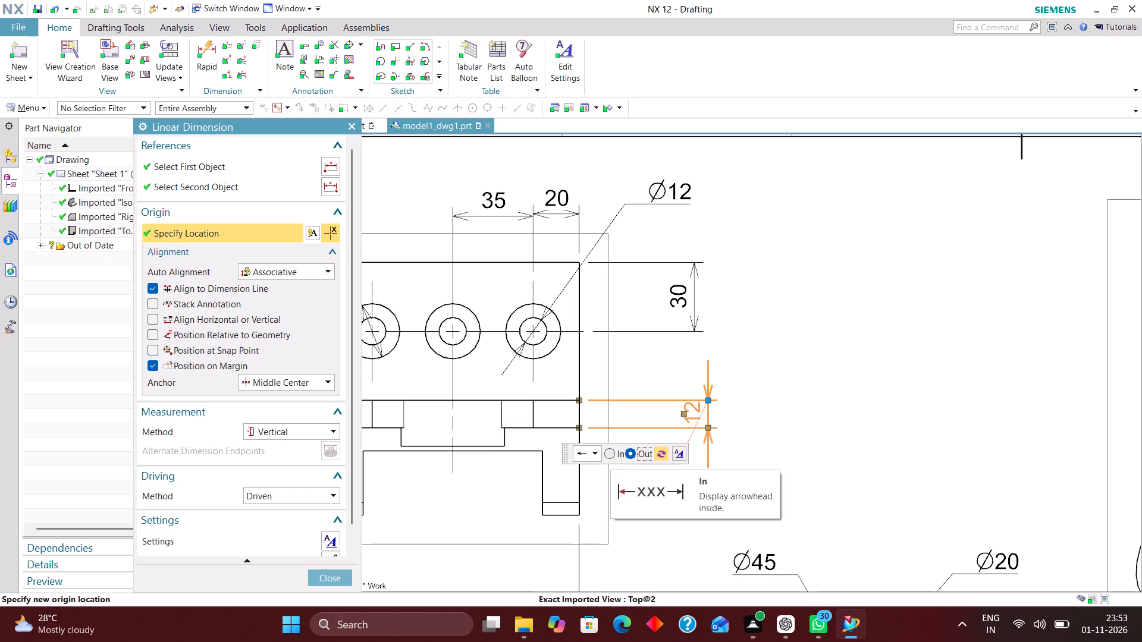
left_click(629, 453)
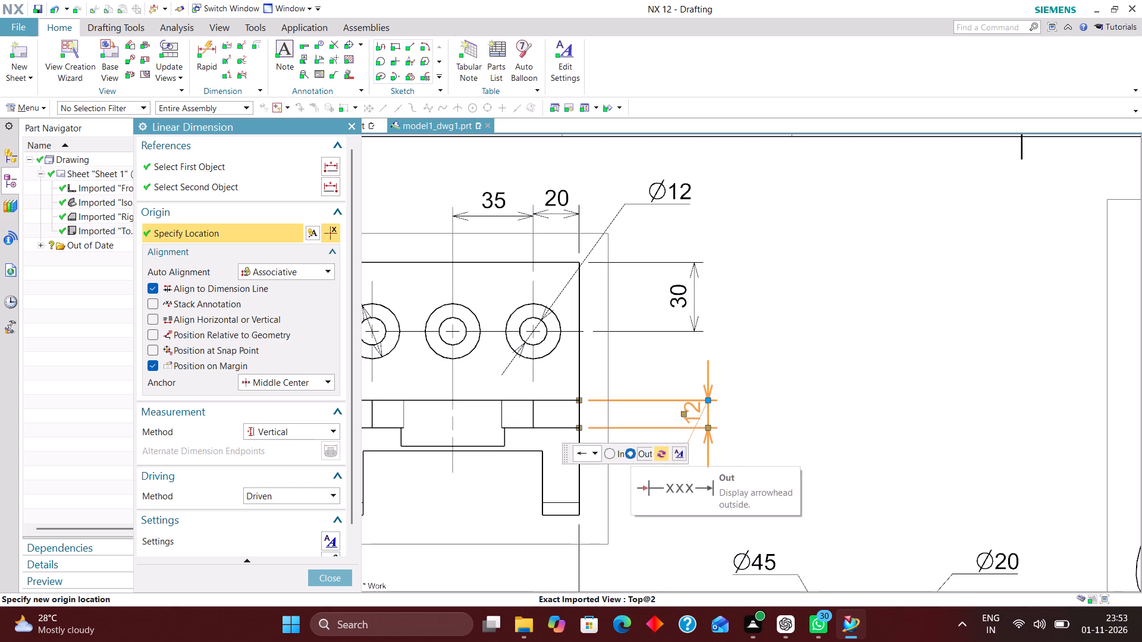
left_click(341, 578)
Move the top view's vertical 12 mm dimension slightly closer to the view, with its text below the arrows.
left_click_drag(689, 411, 679, 443)
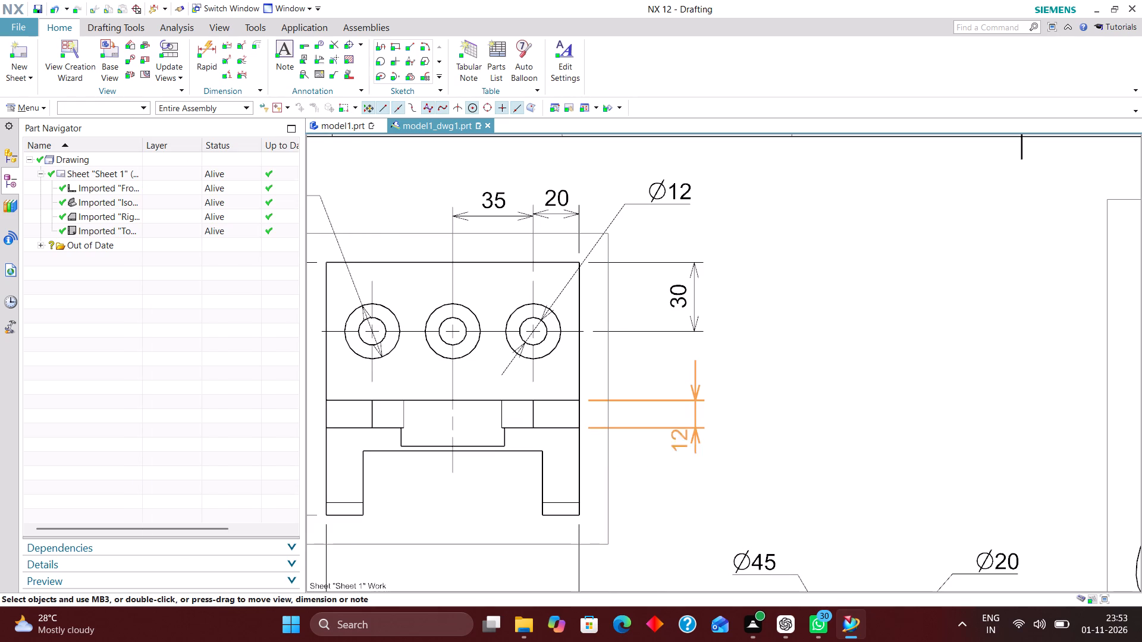
left_click_drag(679, 443, 673, 511)
Examine the dimensioned top view and the layout of the whole sheet.
scroll(691, 402, "down", 2)
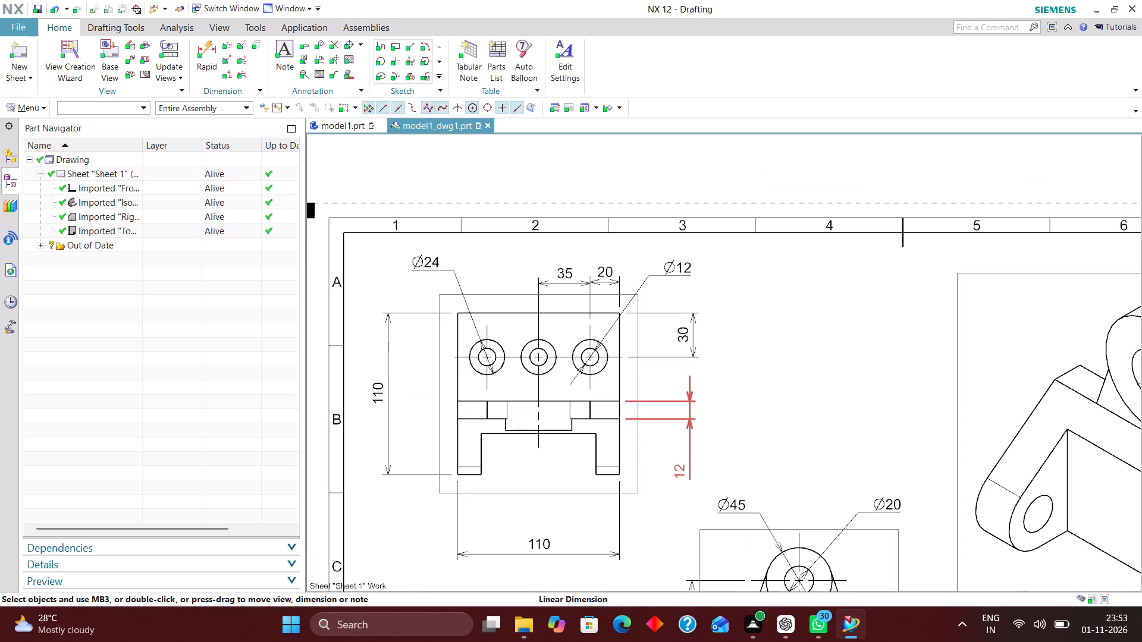
scroll(688, 360, "down", 3)
scroll(678, 364, "up", 2)
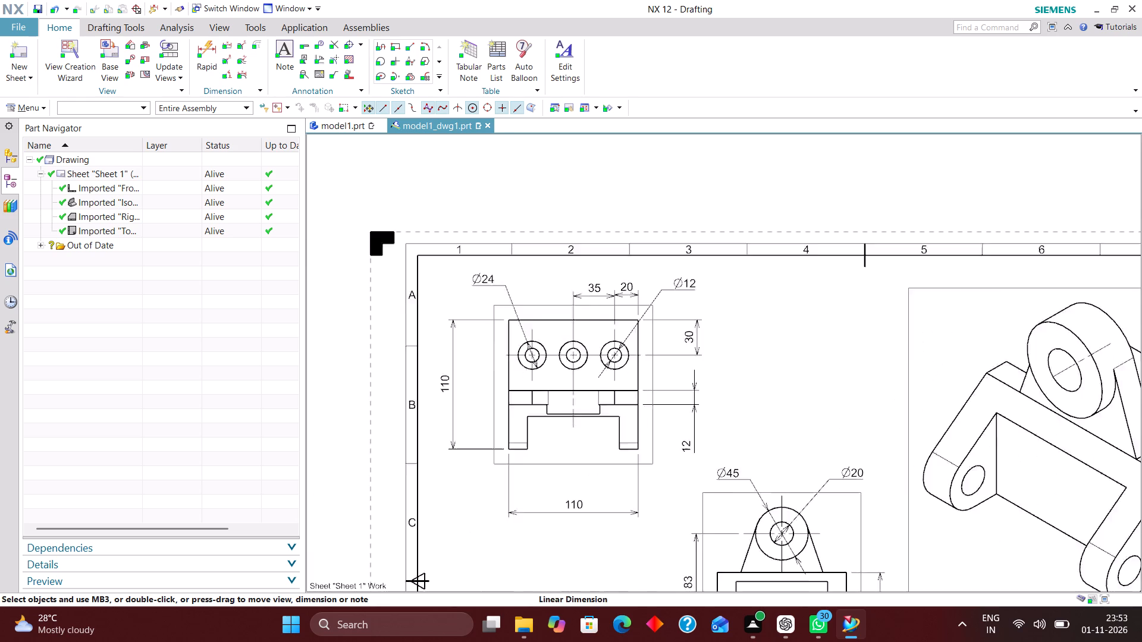
scroll(678, 365, "up", 1)
scroll(588, 358, "down", 2)
scroll(625, 379, "up", 2)
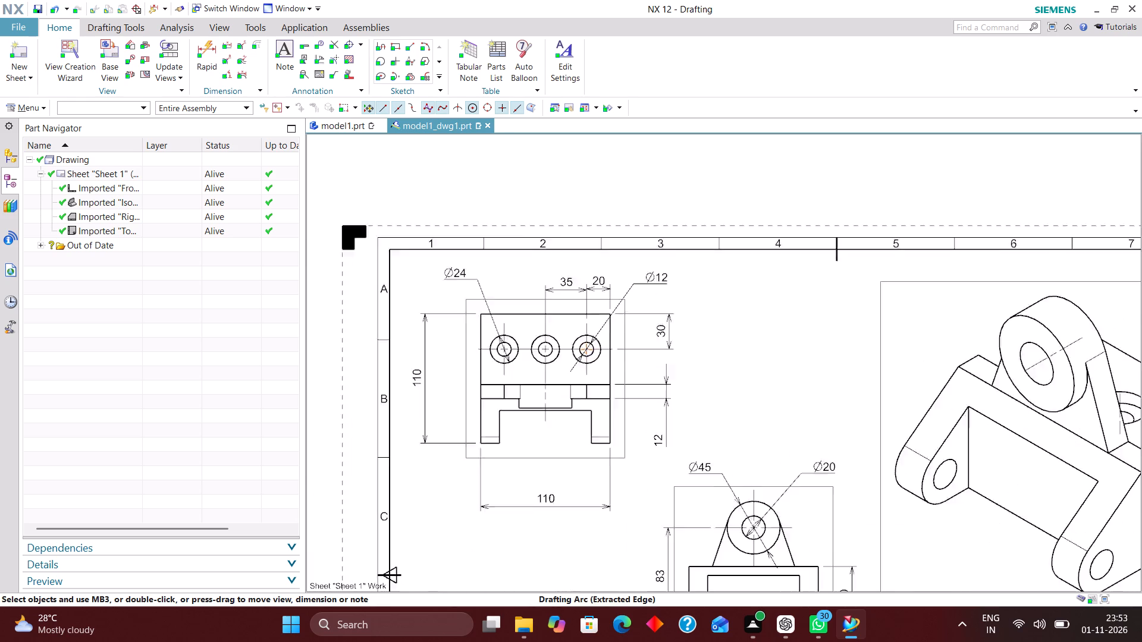
scroll(625, 379, "up", 1)
right_click_drag(875, 278, 854, 317)
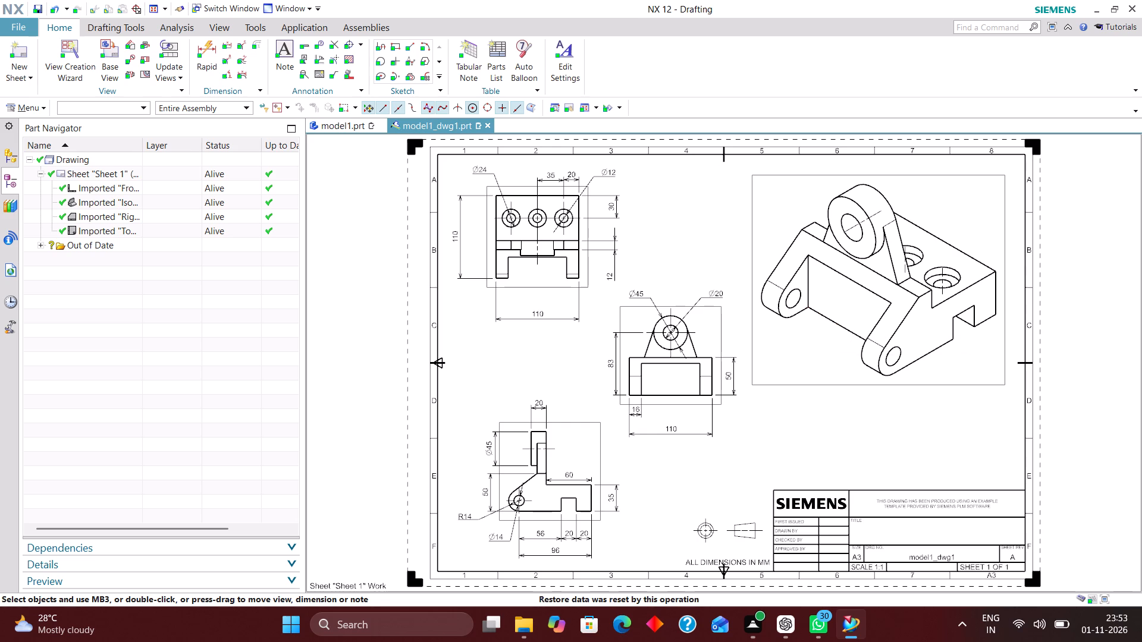
scroll(500, 375, "down", 1)
scroll(514, 395, "up", 1)
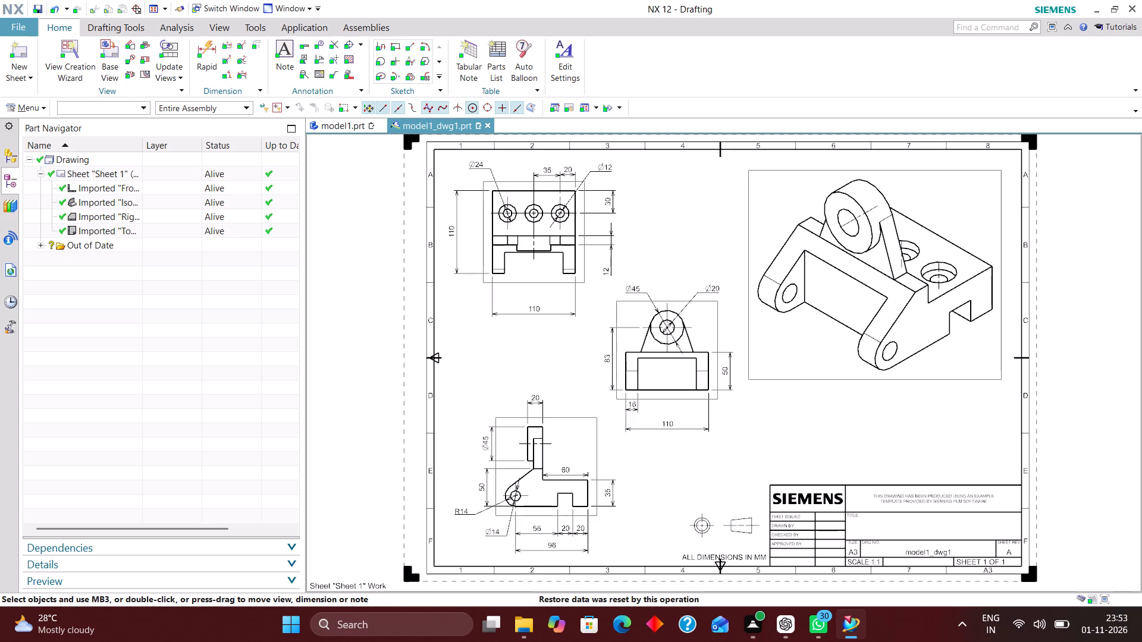
Edit Sheet 1 to use first-angle projection.
right_click(409, 408)
left_click(450, 285)
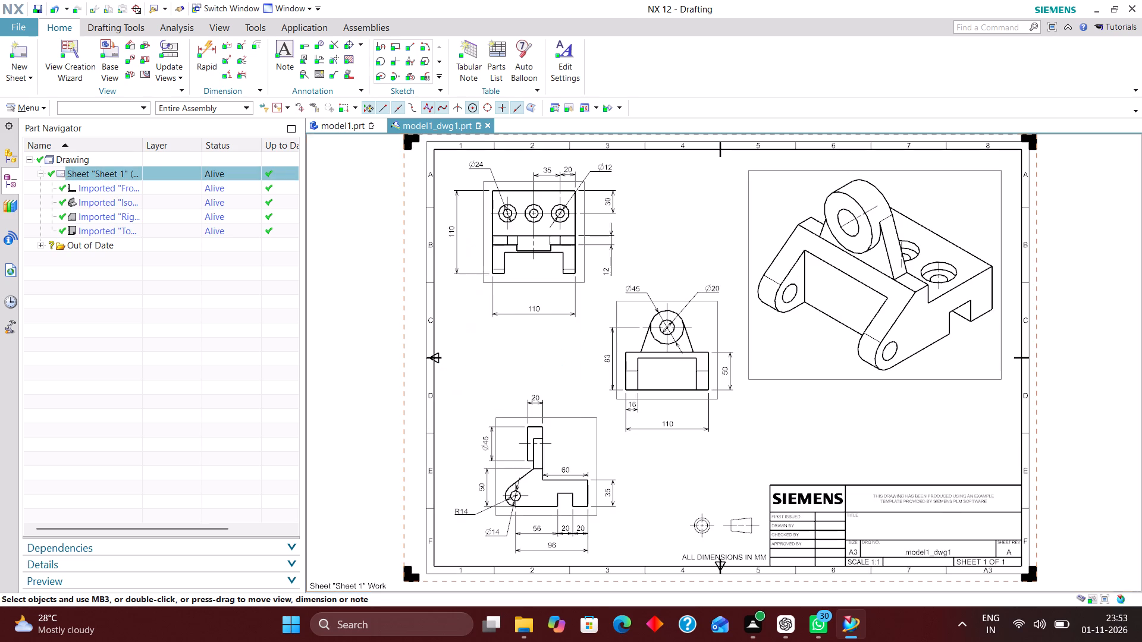
left_click(168, 483)
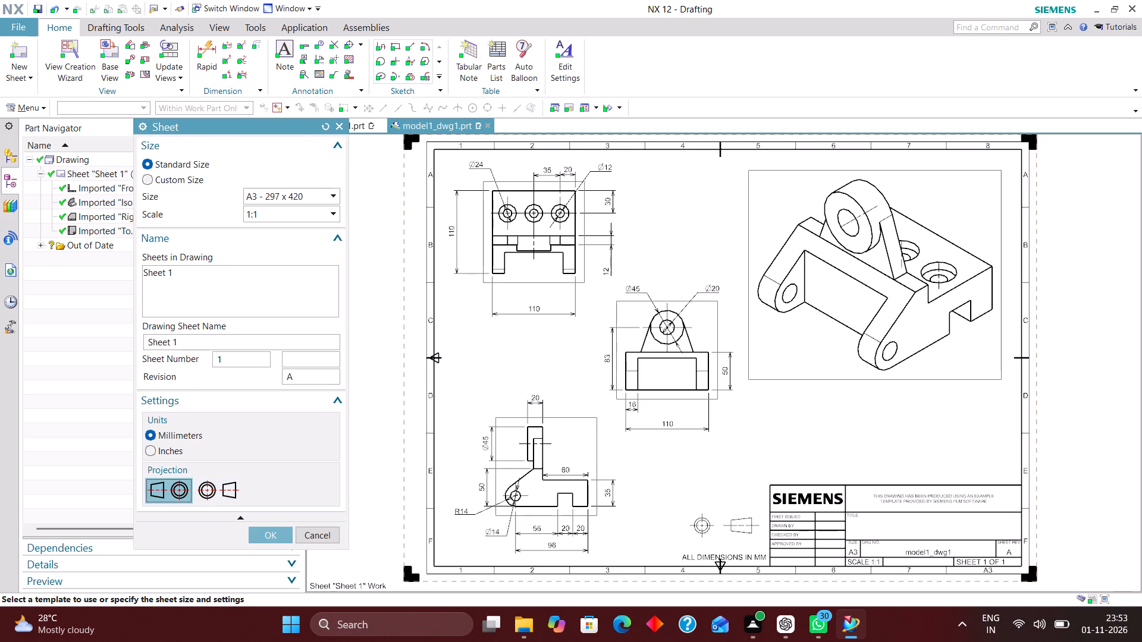
left_click(266, 530)
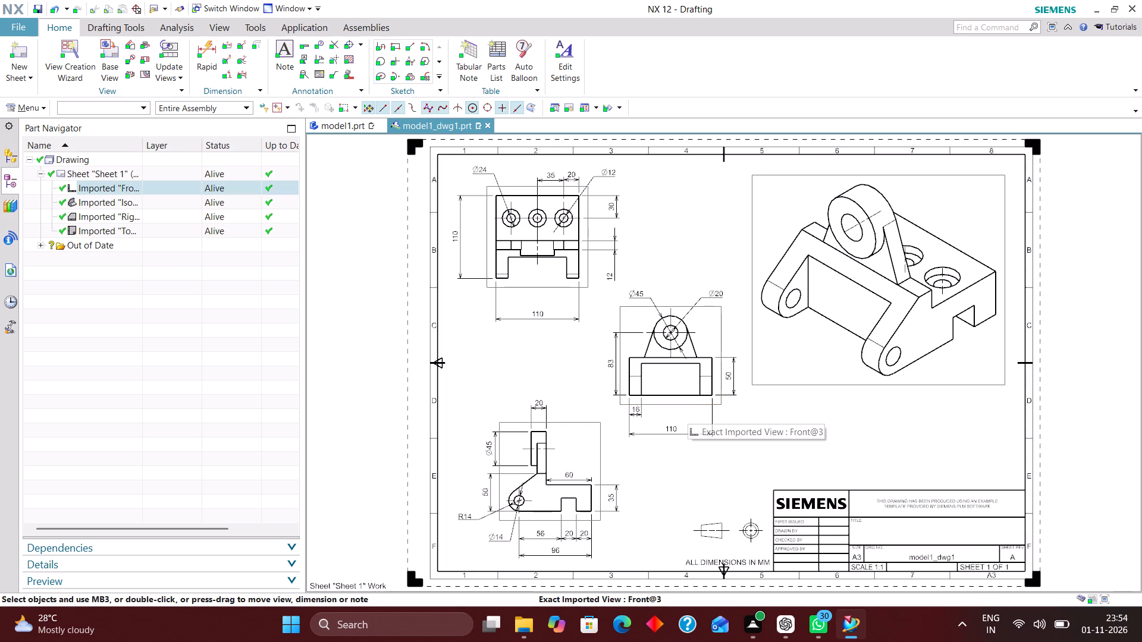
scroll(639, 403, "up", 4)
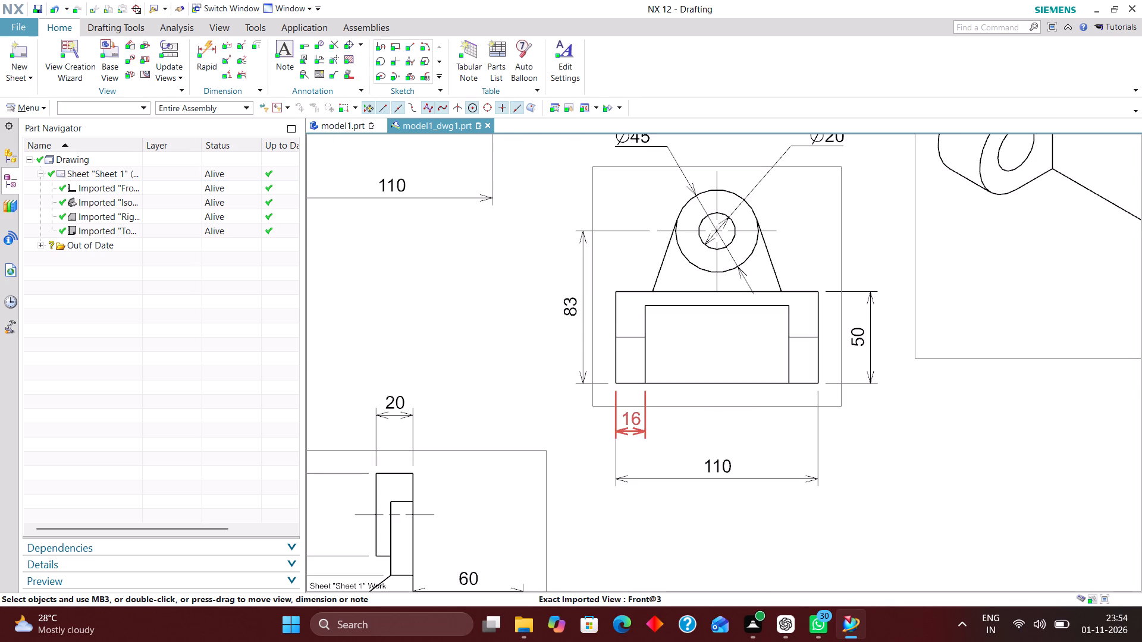
Set the arrowheads of the front view's 16 mm horizontal dimension to Out.
double_click(624, 425)
left_click(614, 430)
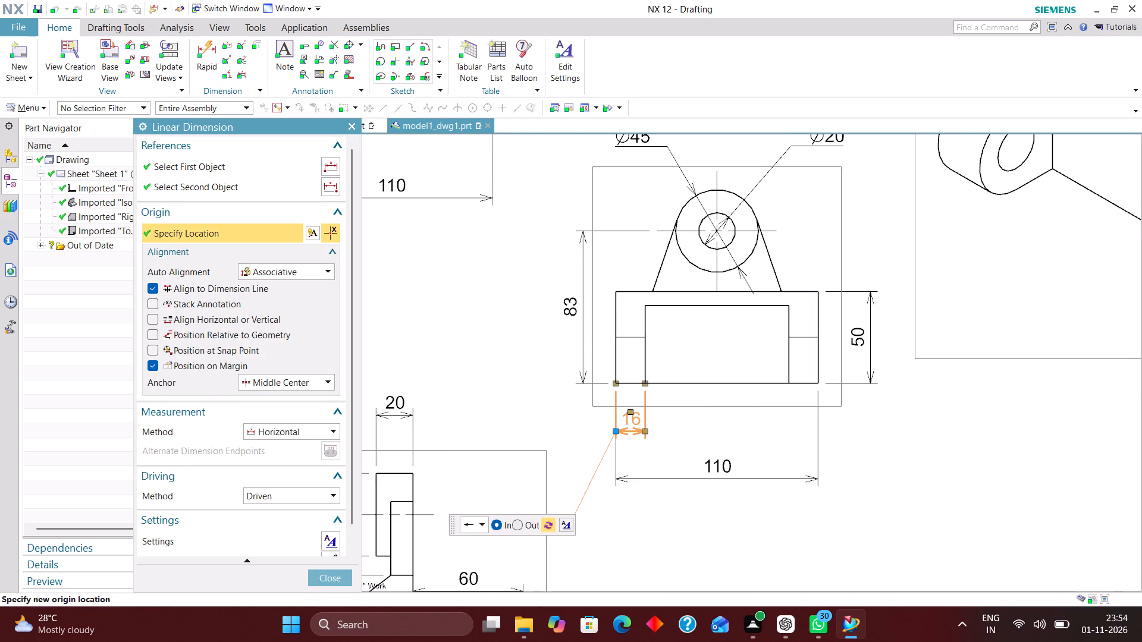
left_click(513, 523)
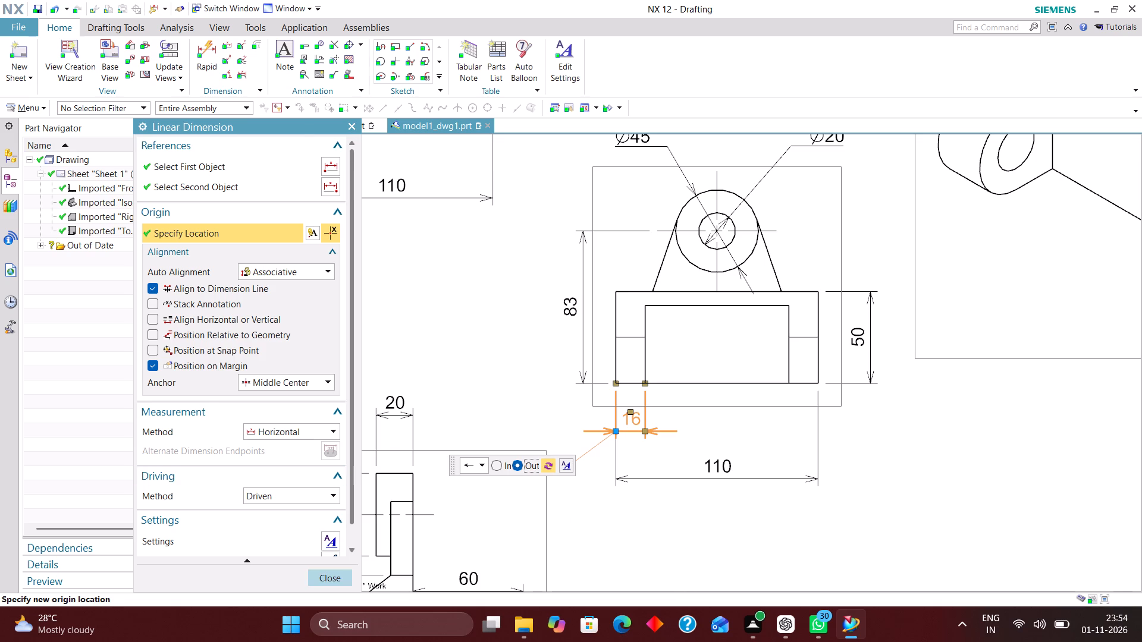
left_click(331, 578)
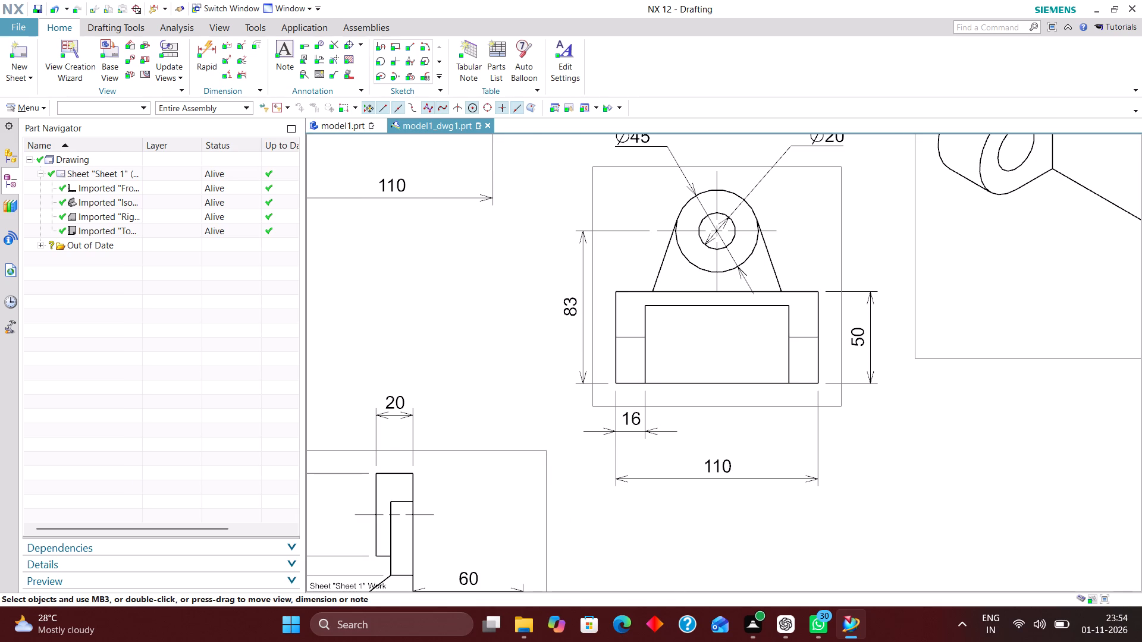
Show the isometric view's label with the view label type set to Name.
scroll(670, 374, "down", 4)
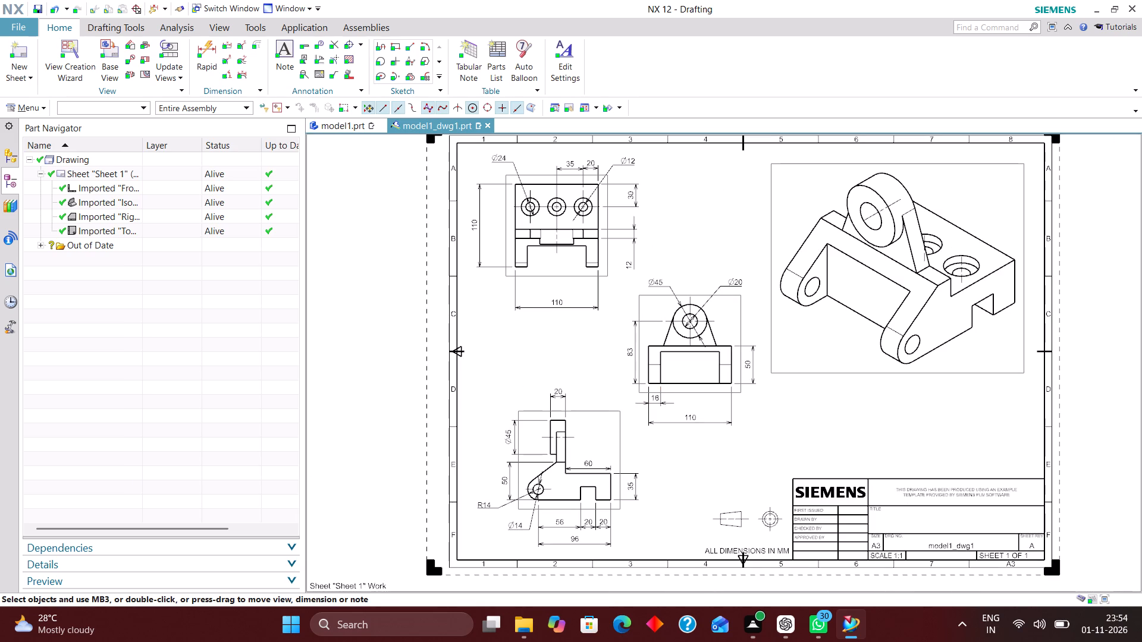
right_click_drag(808, 393, 757, 419)
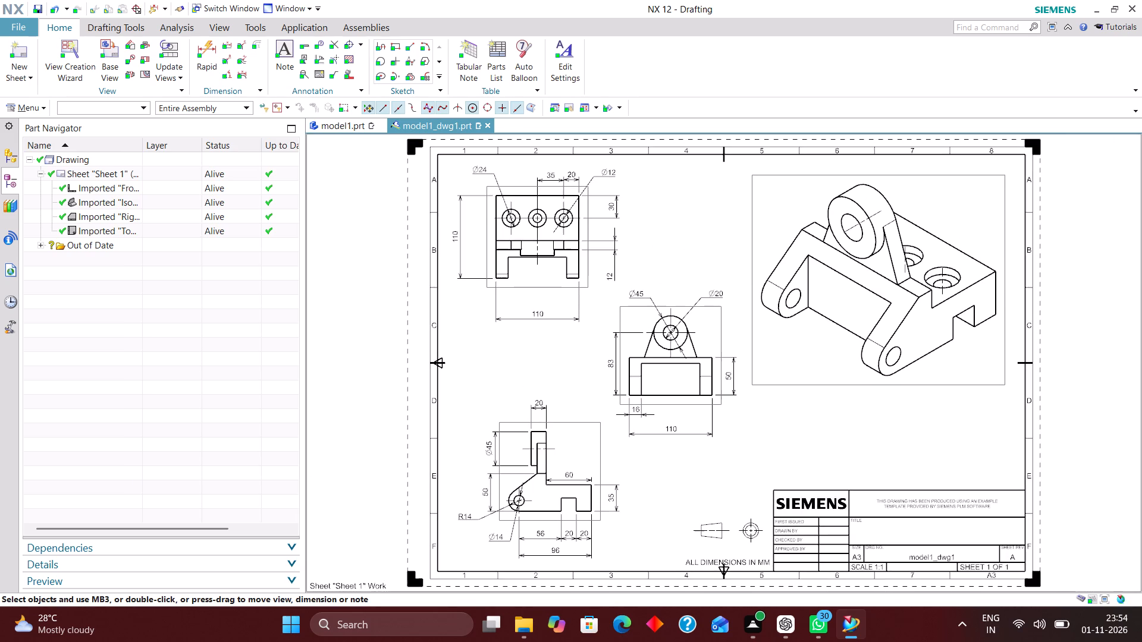
right_click(853, 380)
left_click(937, 112)
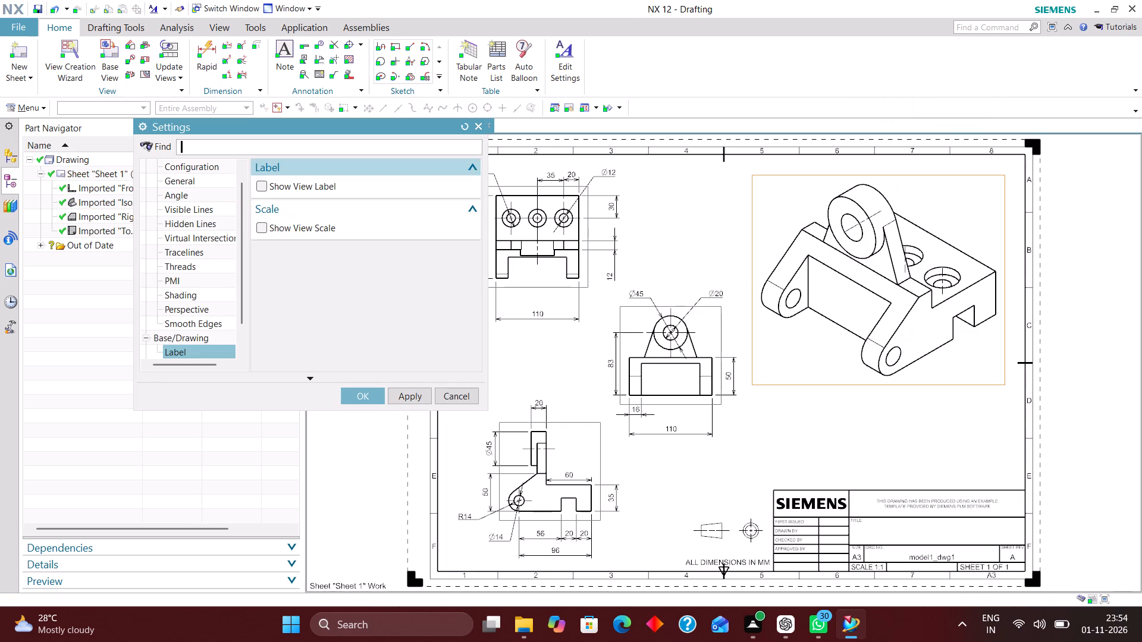
left_click(261, 187)
left_click(439, 241)
left_click(431, 262)
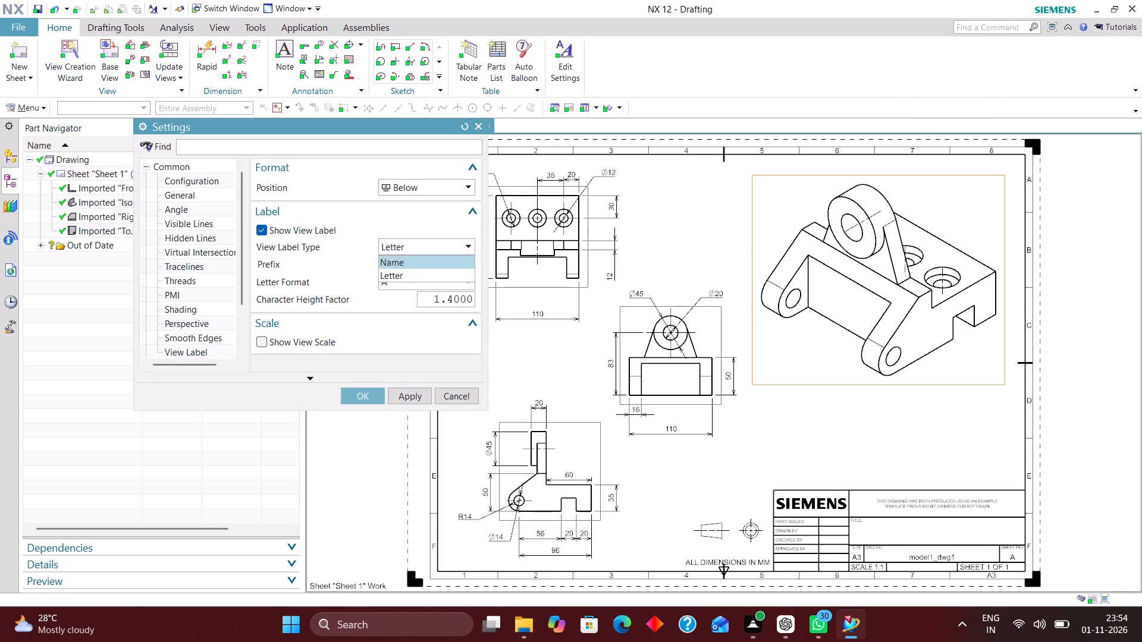
left_click(357, 394)
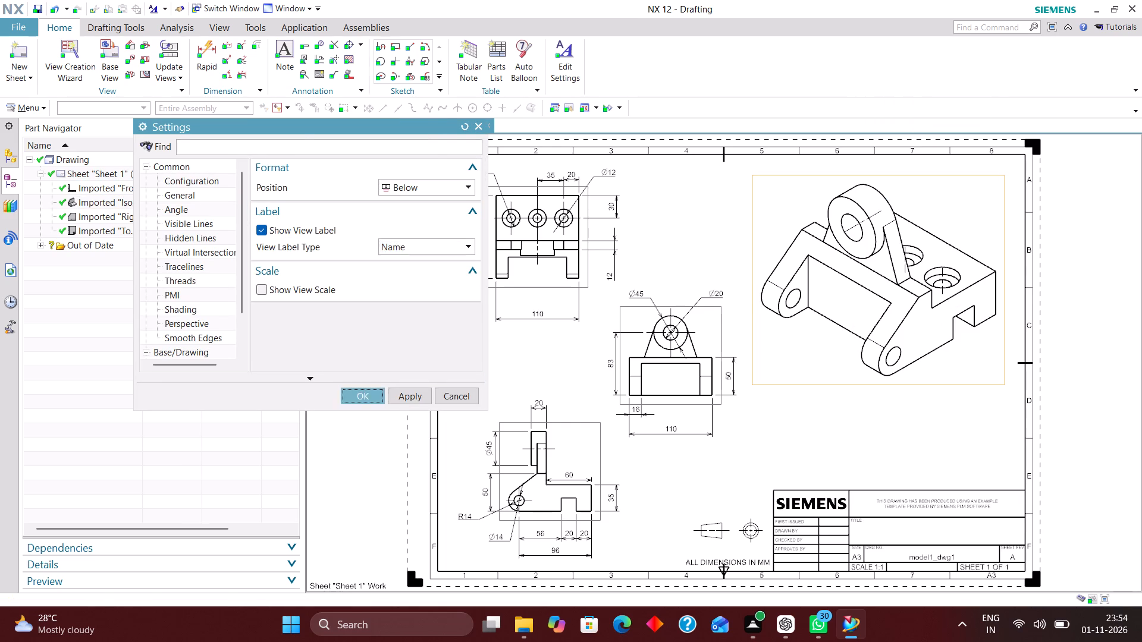
Show the front view's label with the view label type set to Name.
right_click(679, 404)
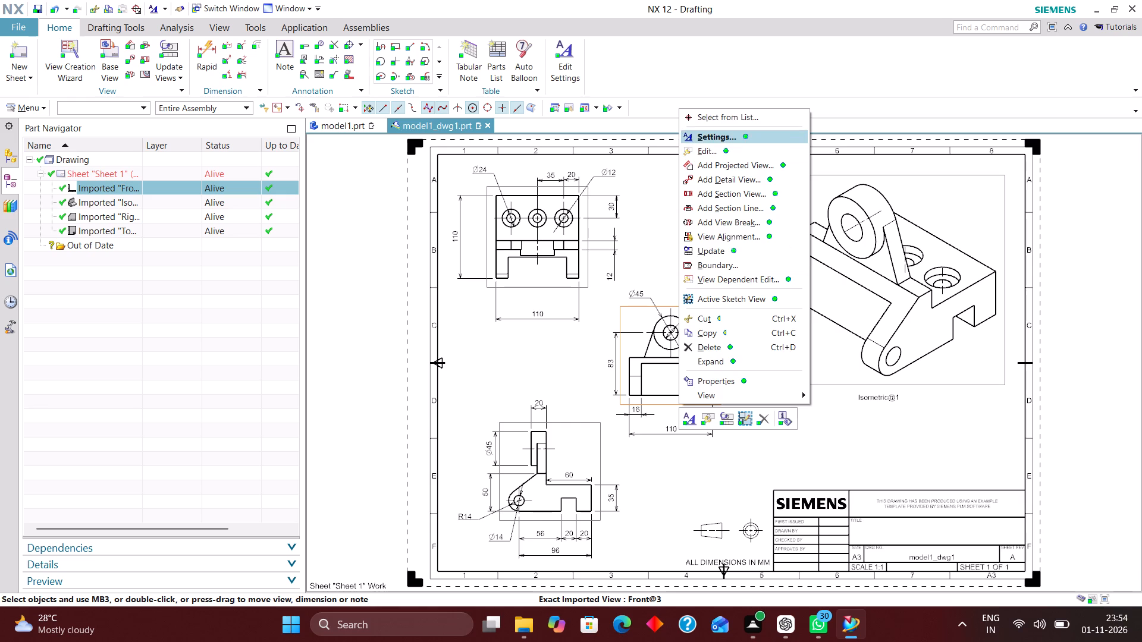
left_click(751, 139)
left_click(261, 182)
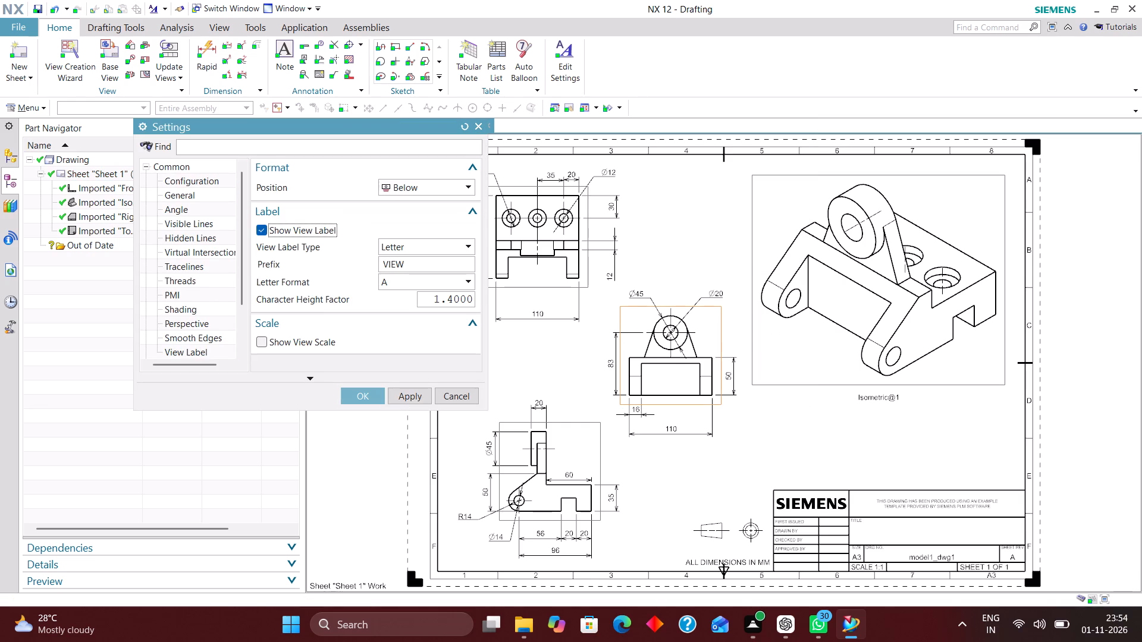
left_click(443, 243)
left_click(435, 256)
left_click(354, 398)
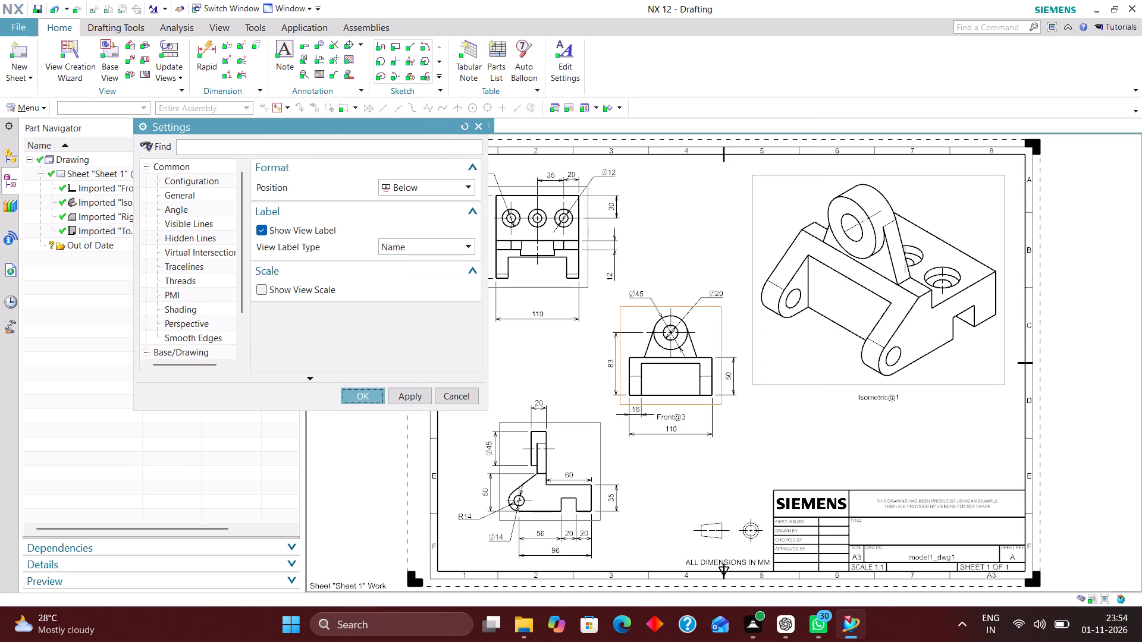
Show the top view's label with the view label type set to Name.
right_click(536, 290)
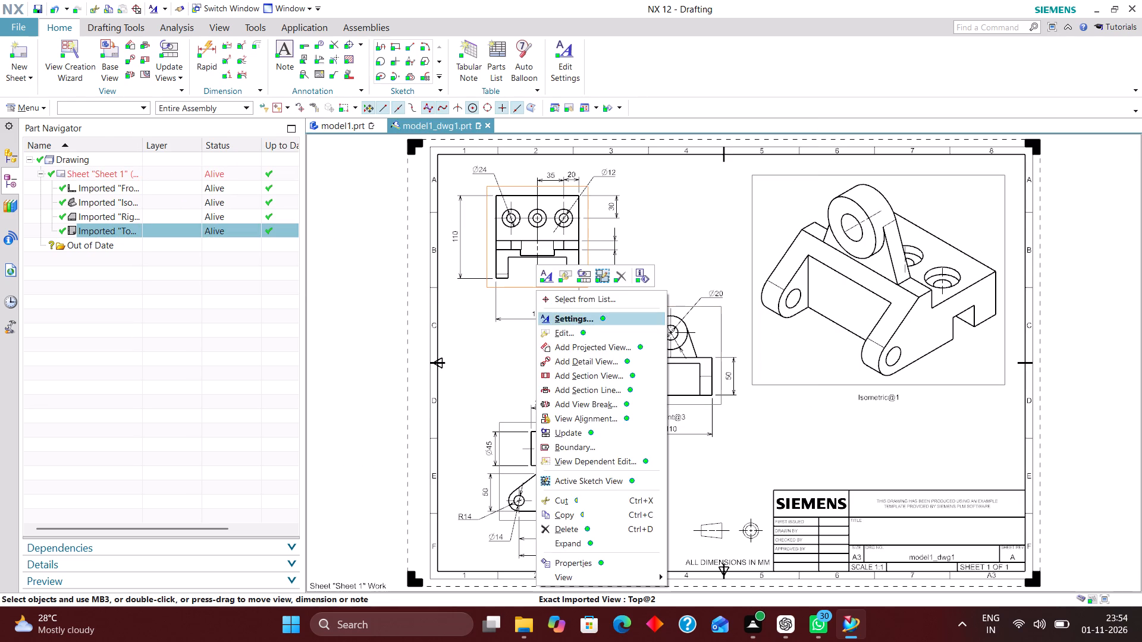
left_click(567, 316)
left_click(261, 188)
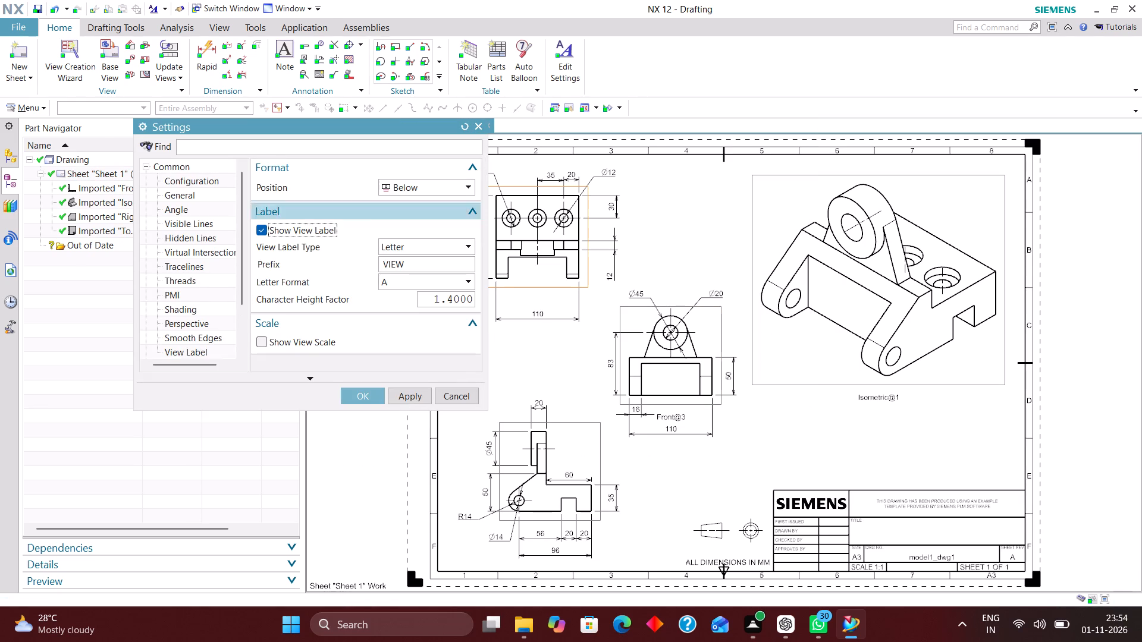
left_click(413, 246)
left_click(409, 262)
left_click(366, 394)
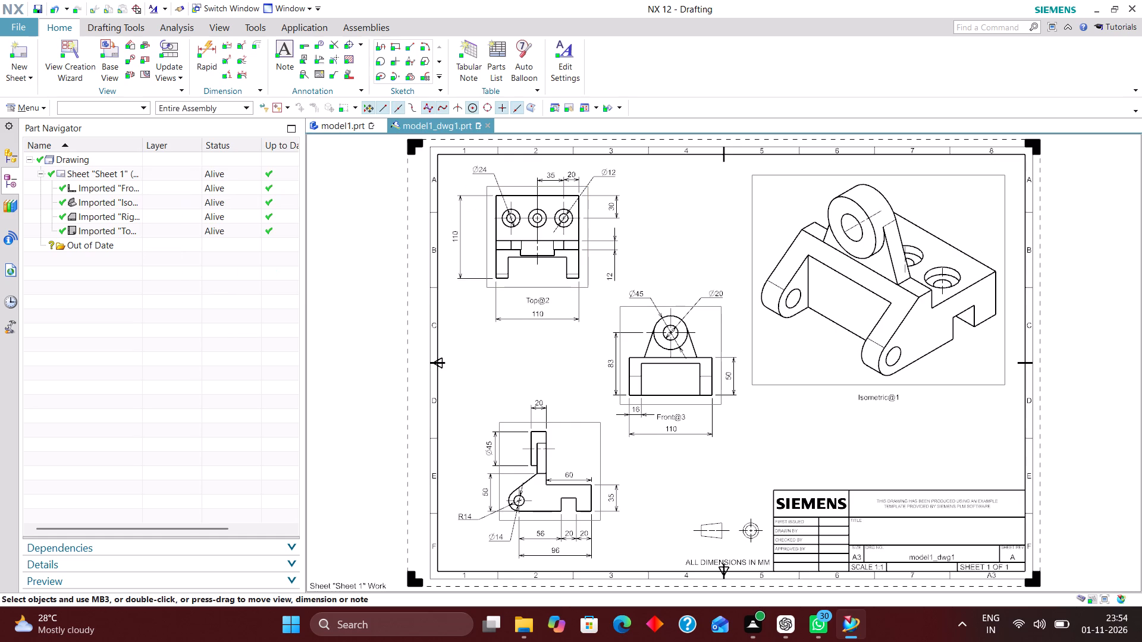
Show the right view's label with the view label type set to Name.
scroll(610, 274, "down", 3)
scroll(600, 376, "up", 4)
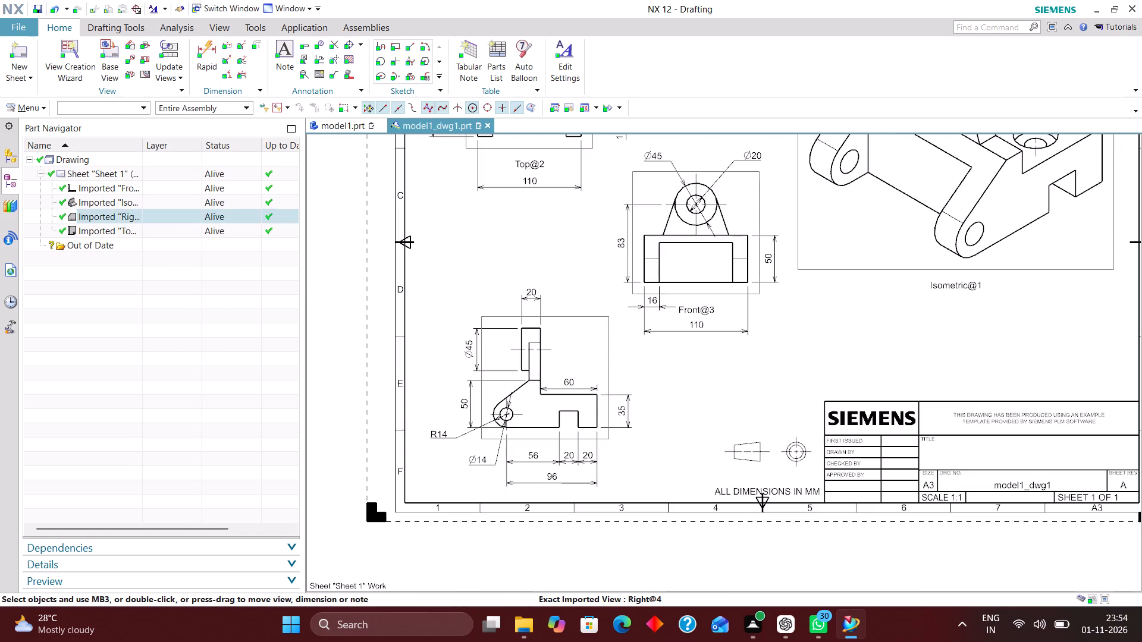
scroll(604, 419, "up", 3)
right_click(613, 457)
left_click(661, 189)
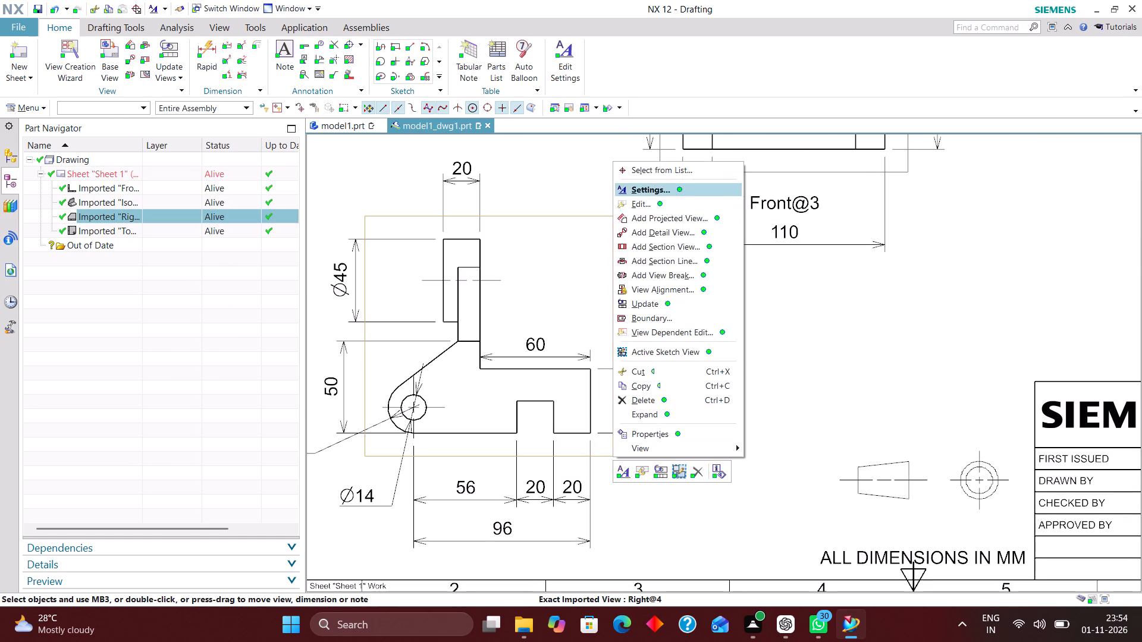
left_click(265, 181)
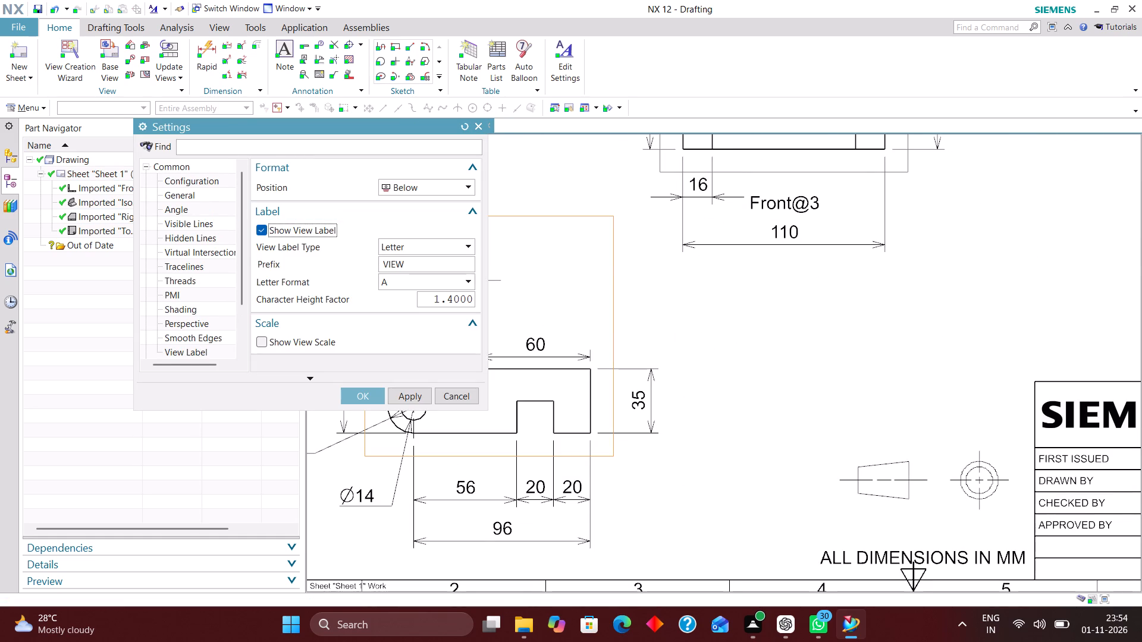
left_click(436, 246)
left_click(432, 265)
left_click(369, 393)
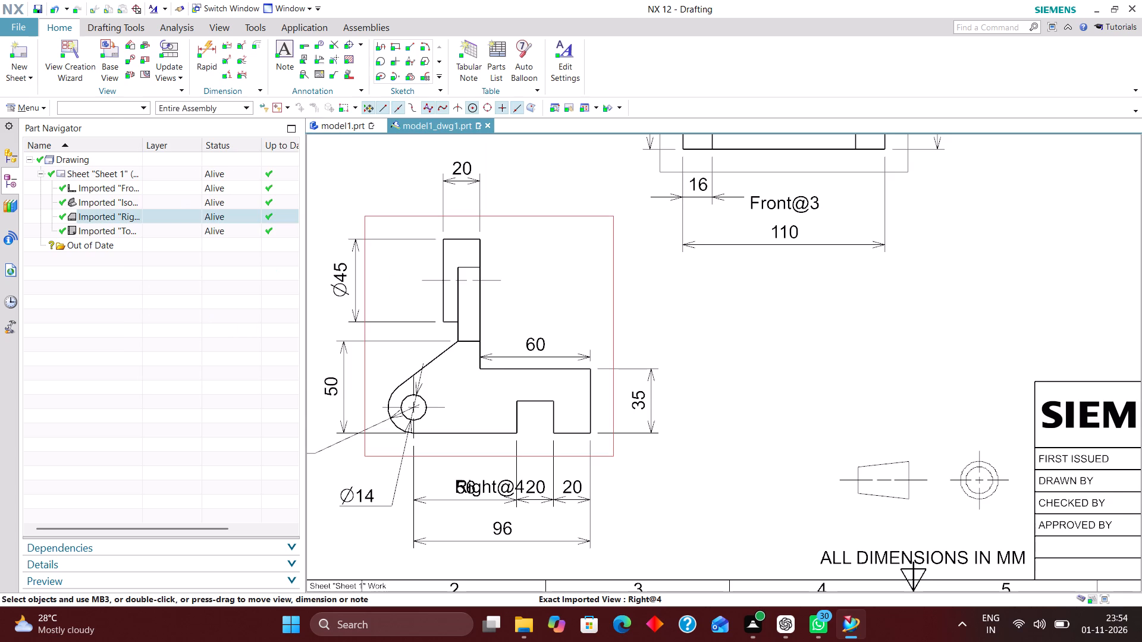
Rename the imported front view as FRONT VIEW.
scroll(526, 314, "down", 3)
scroll(533, 378, "down", 2)
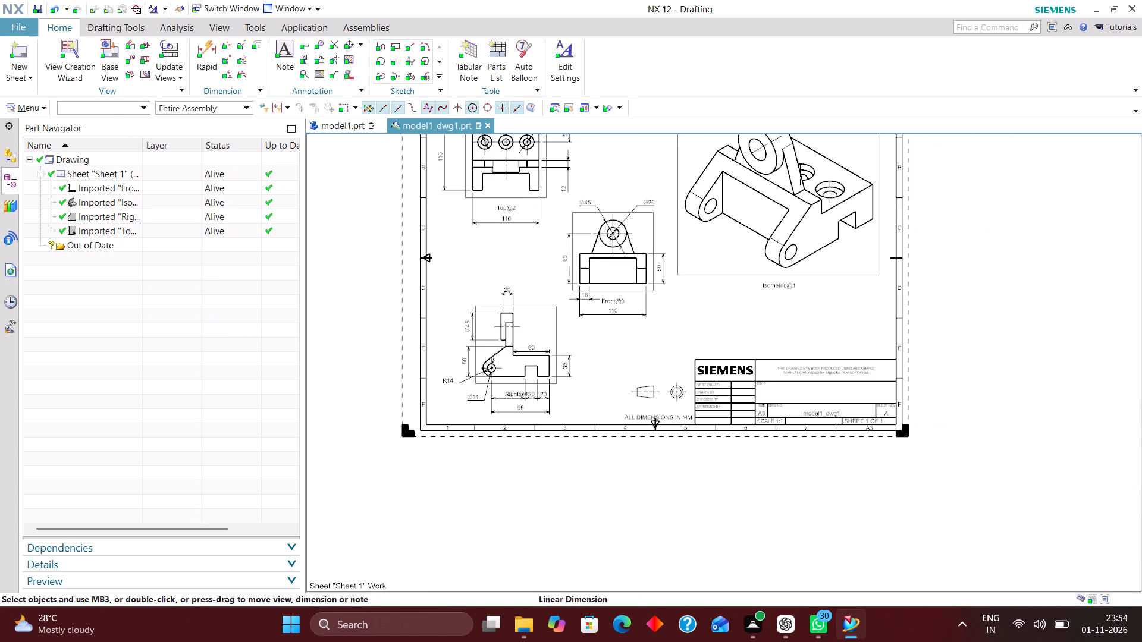
scroll(544, 320, "up", 2)
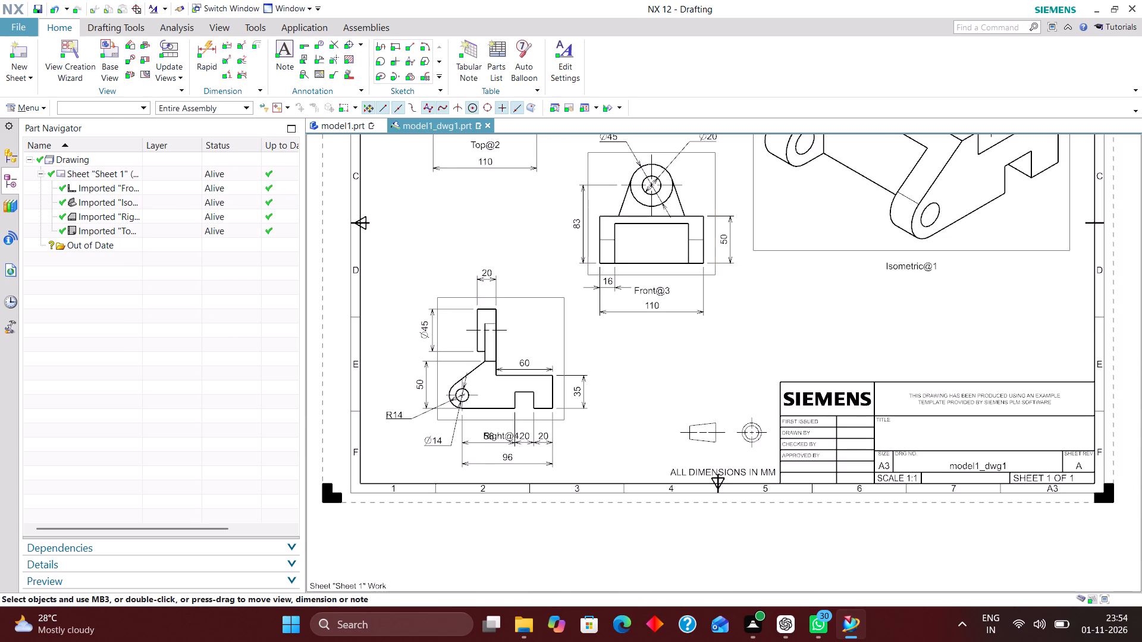
left_click(162, 185)
right_click(164, 184)
left_click(194, 415)
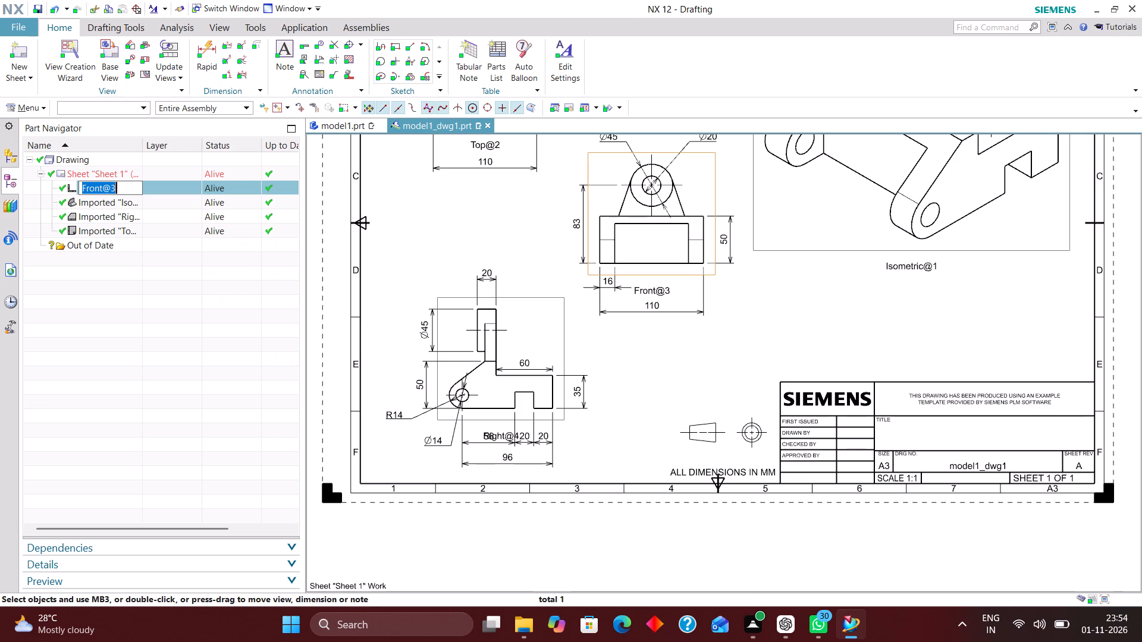
type("FRO")
type("NT VIEW")
key("Return")
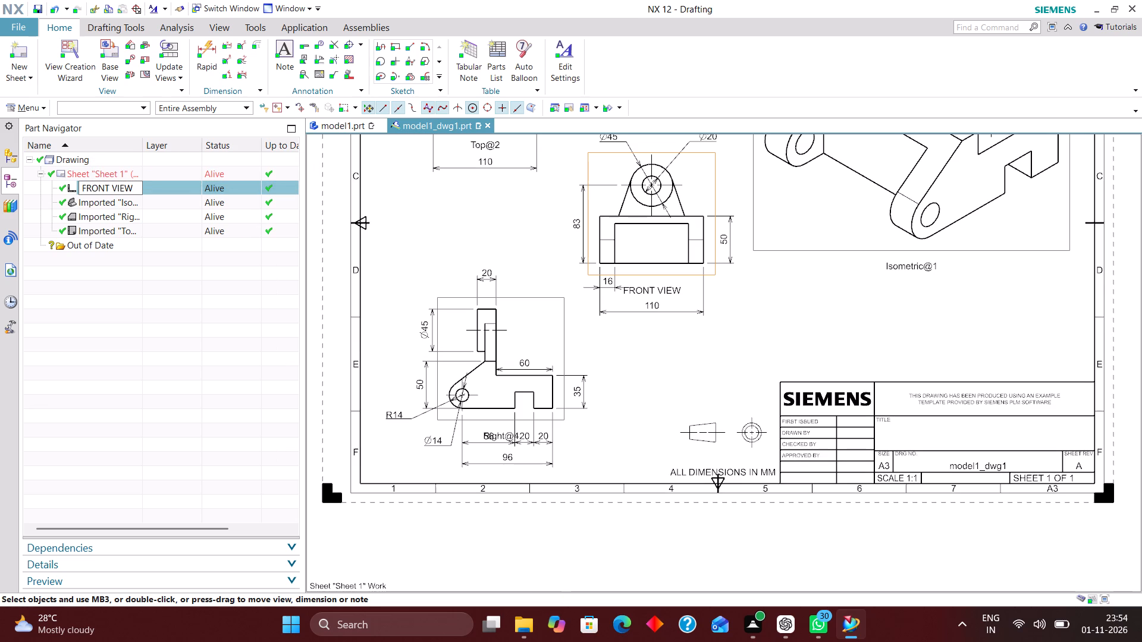
Rename the imported isometric view as ISOMETRIC VIEW.
left_click(170, 206)
right_click(170, 206)
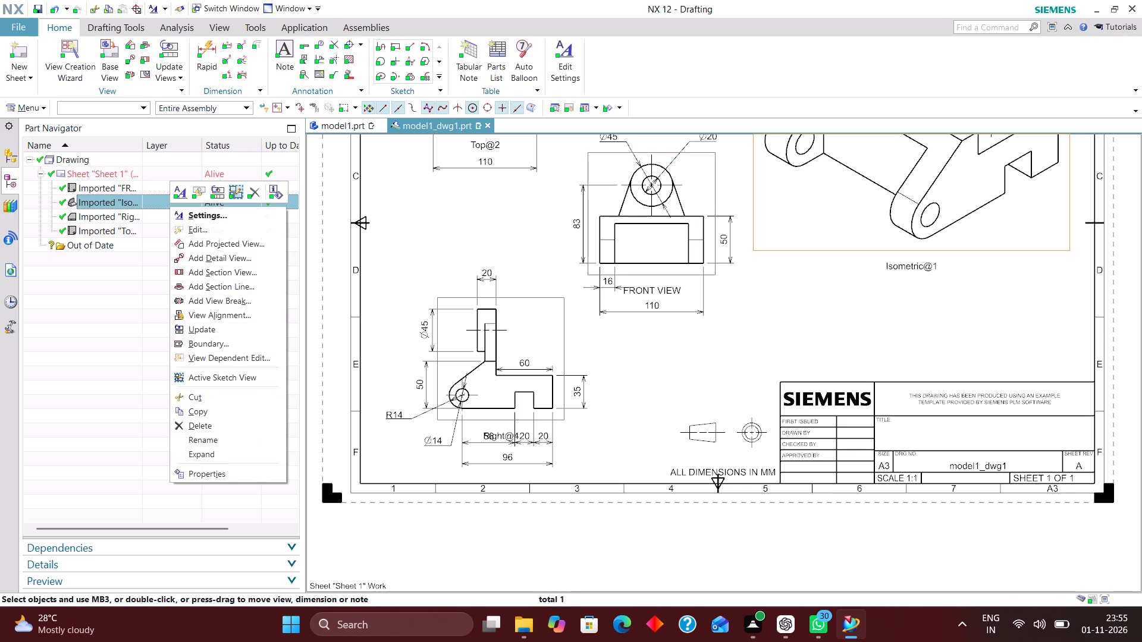
left_click(228, 439)
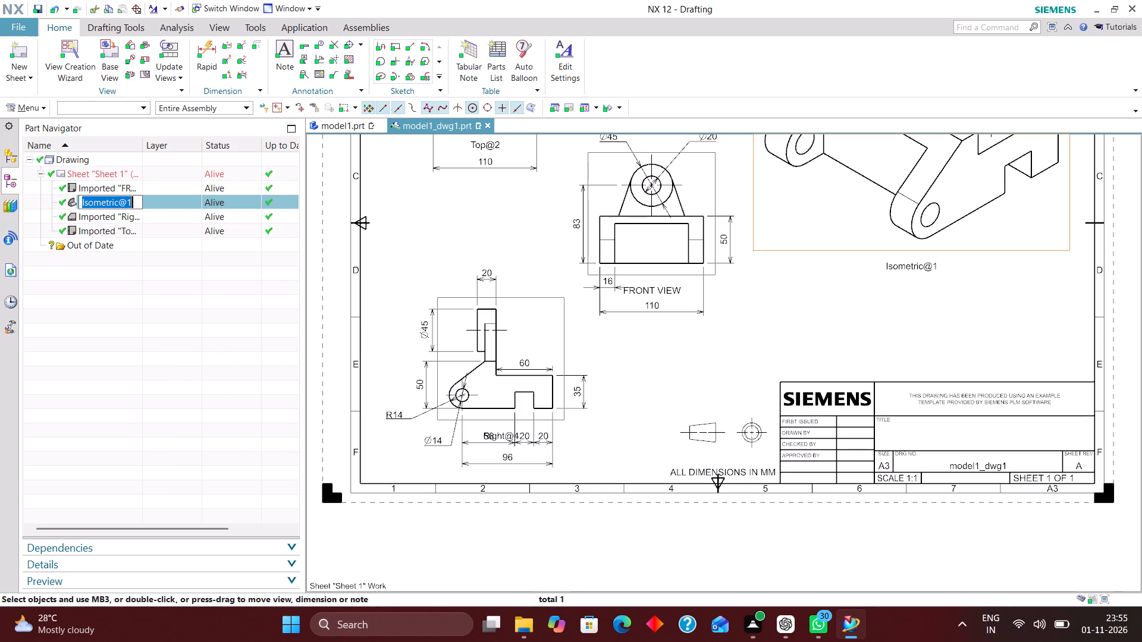
type("ISOMETR")
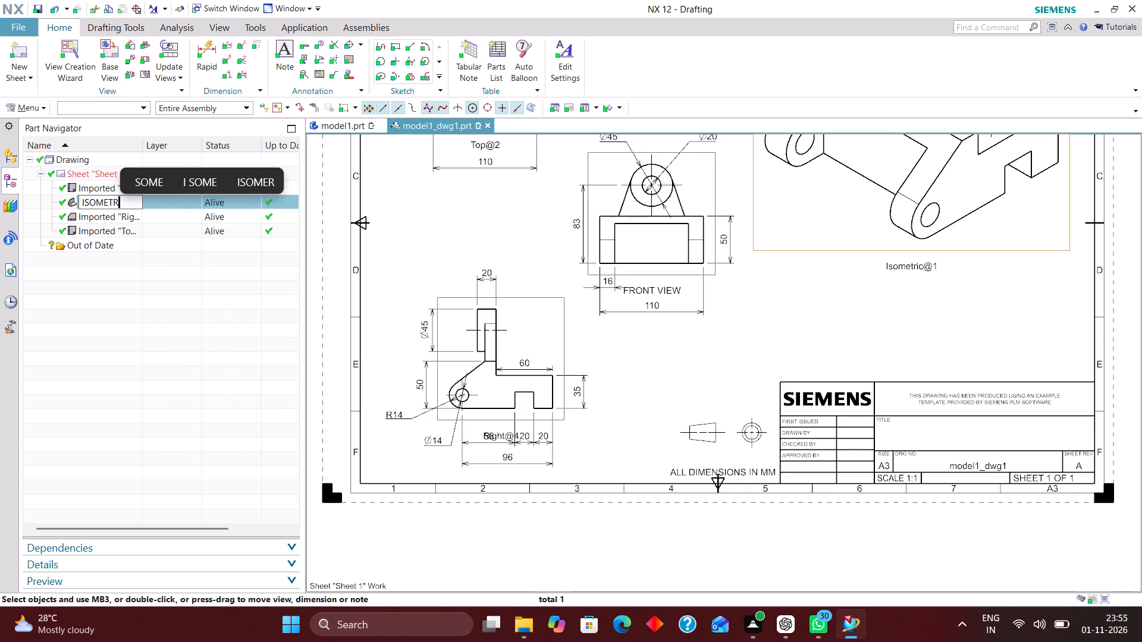
type("IC VIEW")
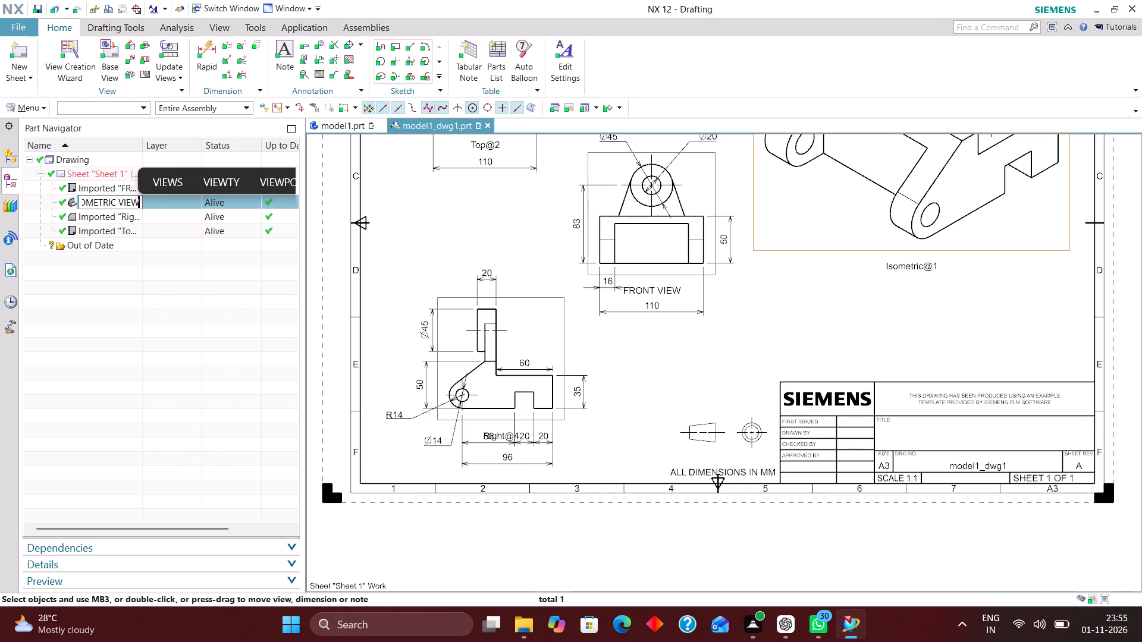
key("Return")
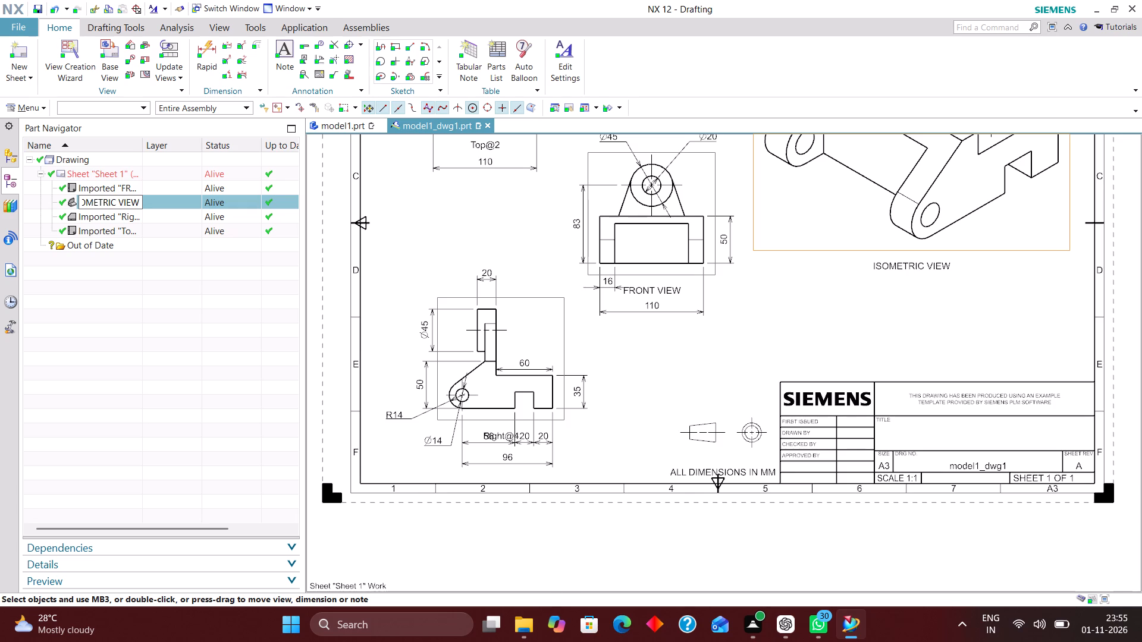
Rename the imported right view as RIGHT VIEW.
left_click(156, 216)
right_click(156, 213)
left_click(215, 449)
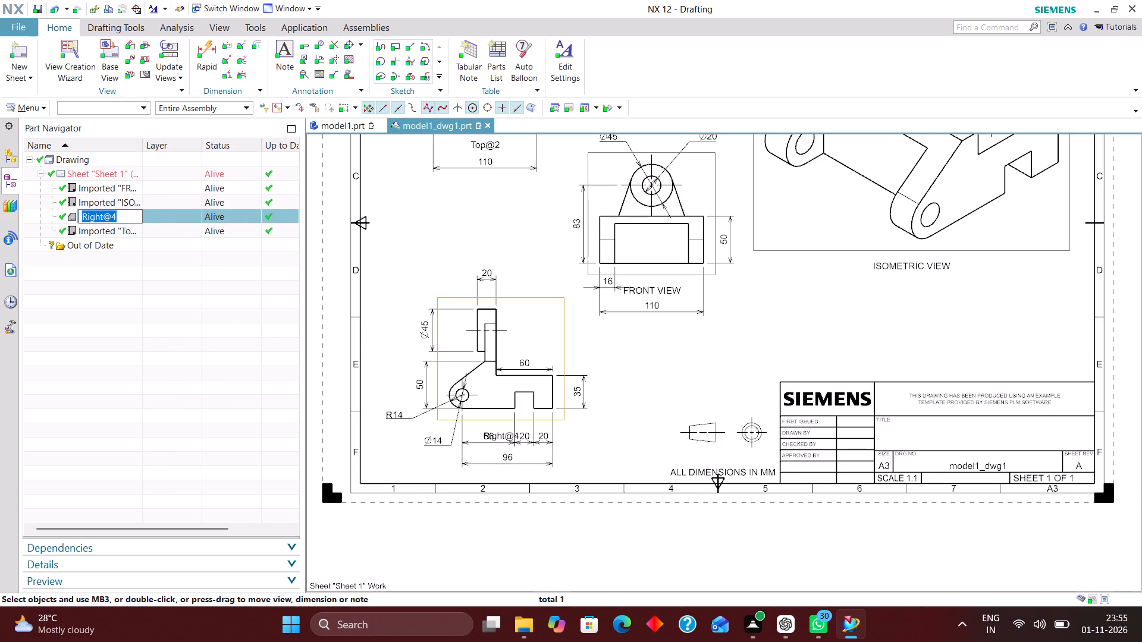
type("RIGHT VIEW")
key("Return")
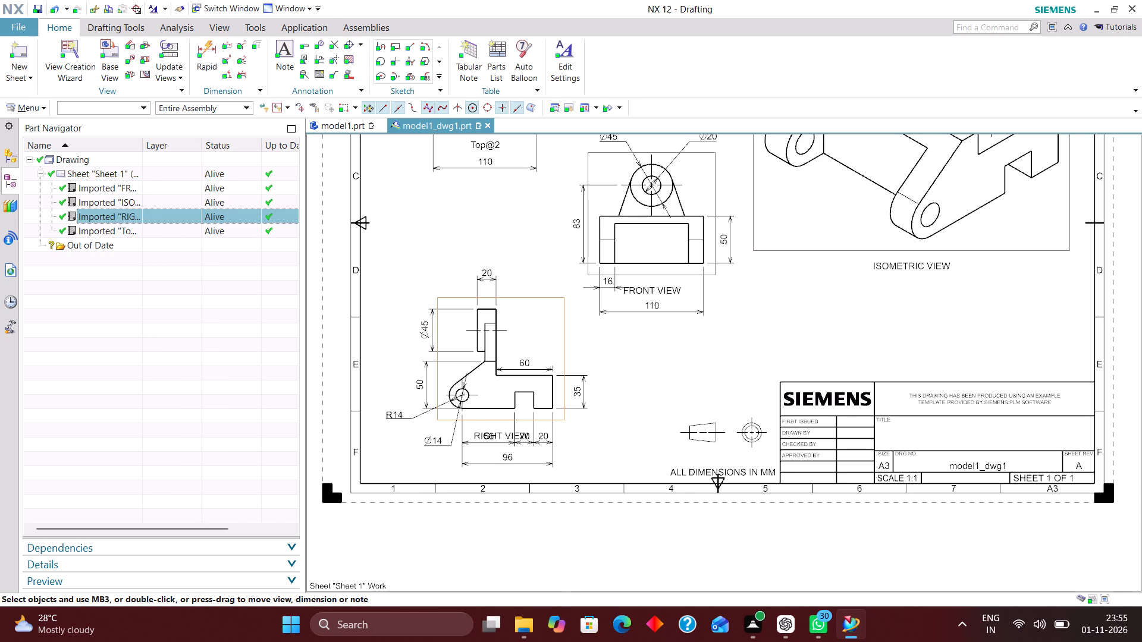
Rename the imported top view as TOP VIEW.
left_click(161, 231)
right_click(161, 231)
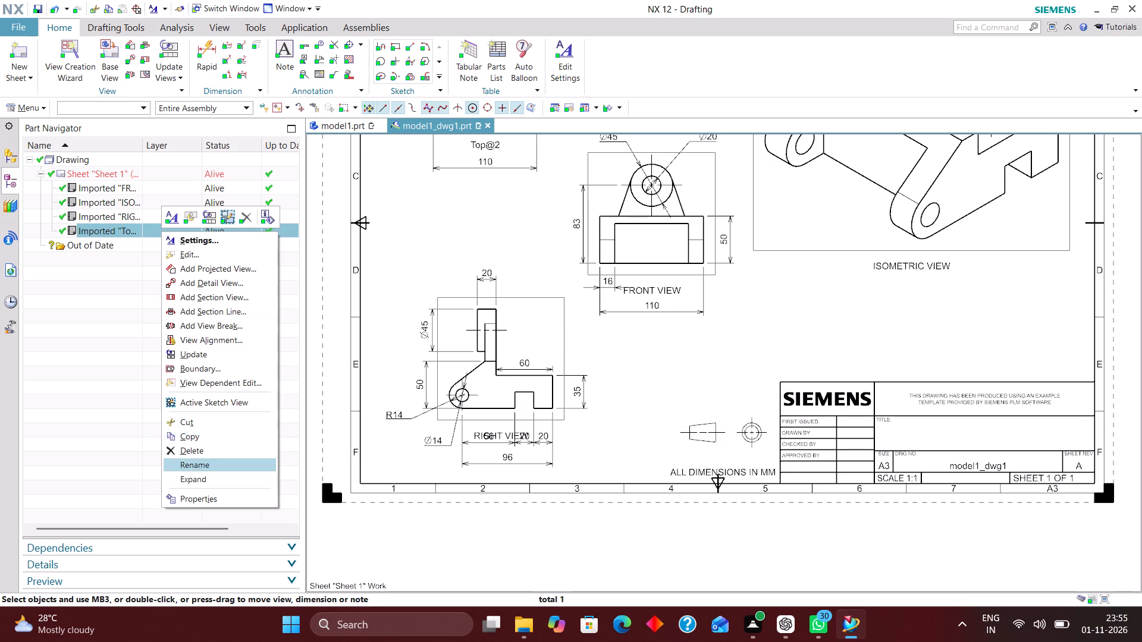
left_click(232, 467)
type("TOP VIEW")
key("Return")
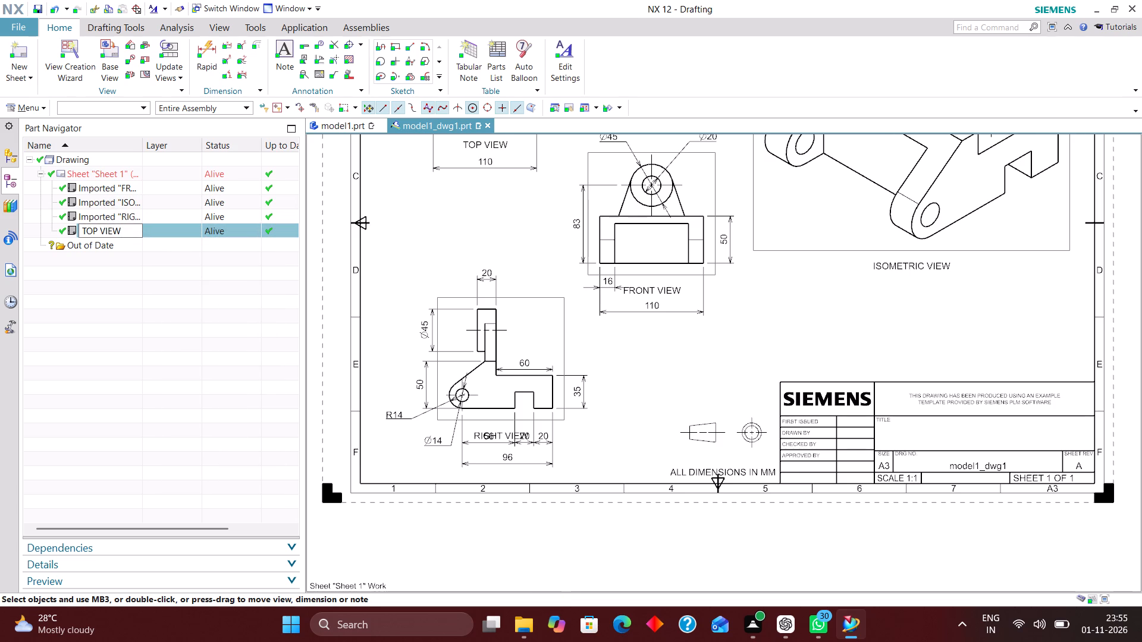
Move the RIGHT VIEW label clear of the dimensions, to the right of the view's lower 20 mm dimensions.
scroll(529, 465, "up", 4)
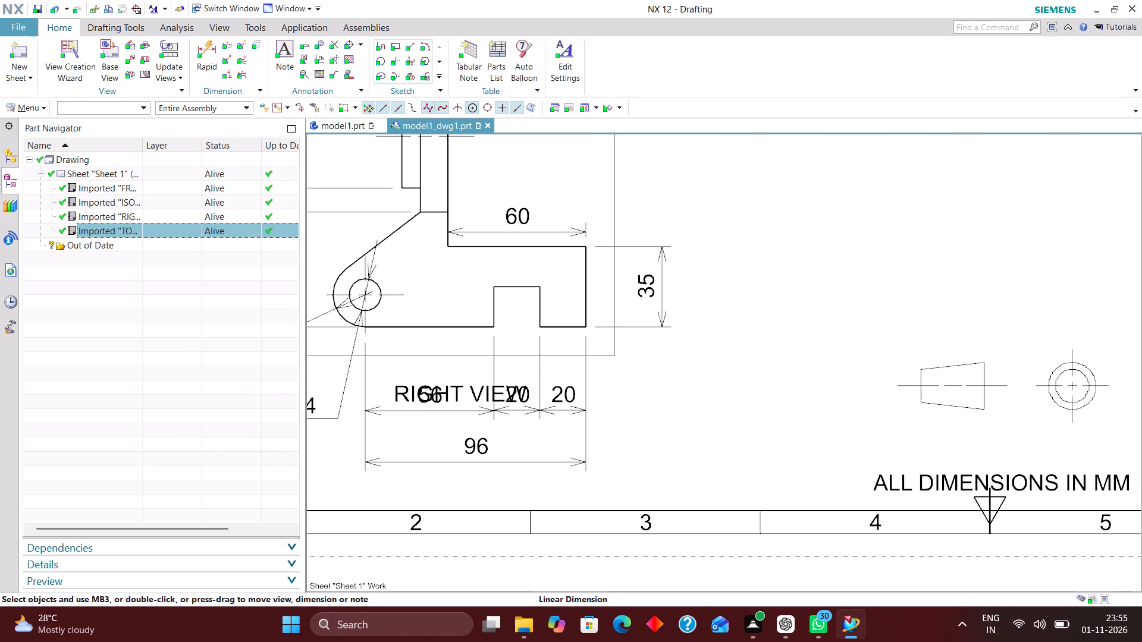
left_click_drag(460, 389, 667, 390)
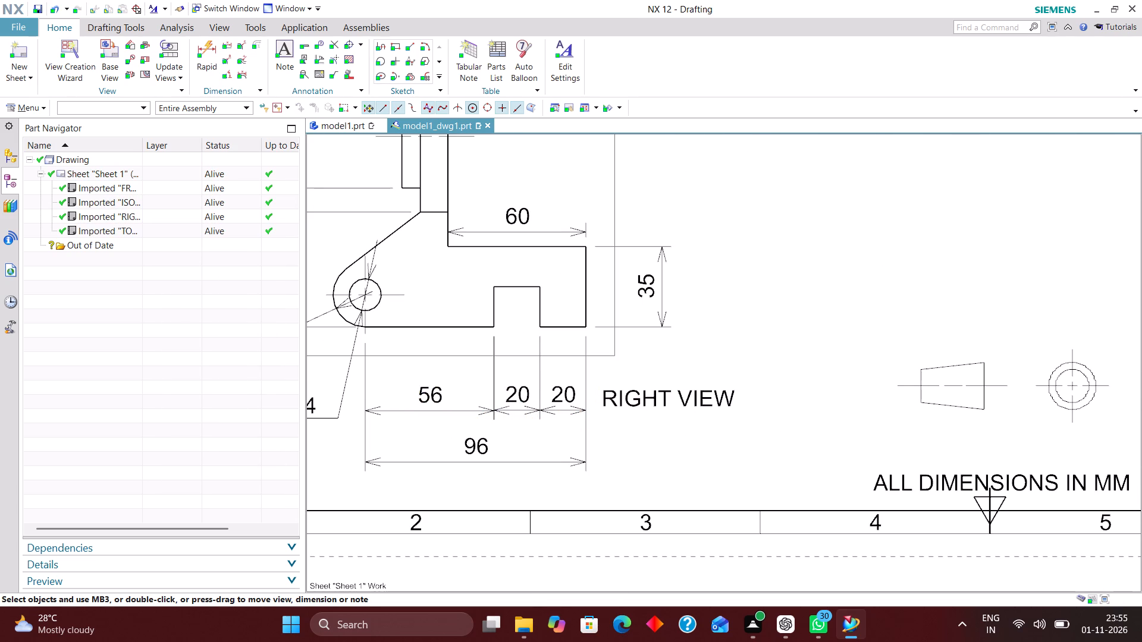
Move the FRONT VIEW and TOP VIEW labels below their views' overall 110 mm width dimensions.
scroll(481, 405, "down", 4)
scroll(541, 479, "down", 2)
scroll(585, 352, "up", 2)
left_click_drag(614, 333, 603, 364)
scroll(727, 399, "down", 2)
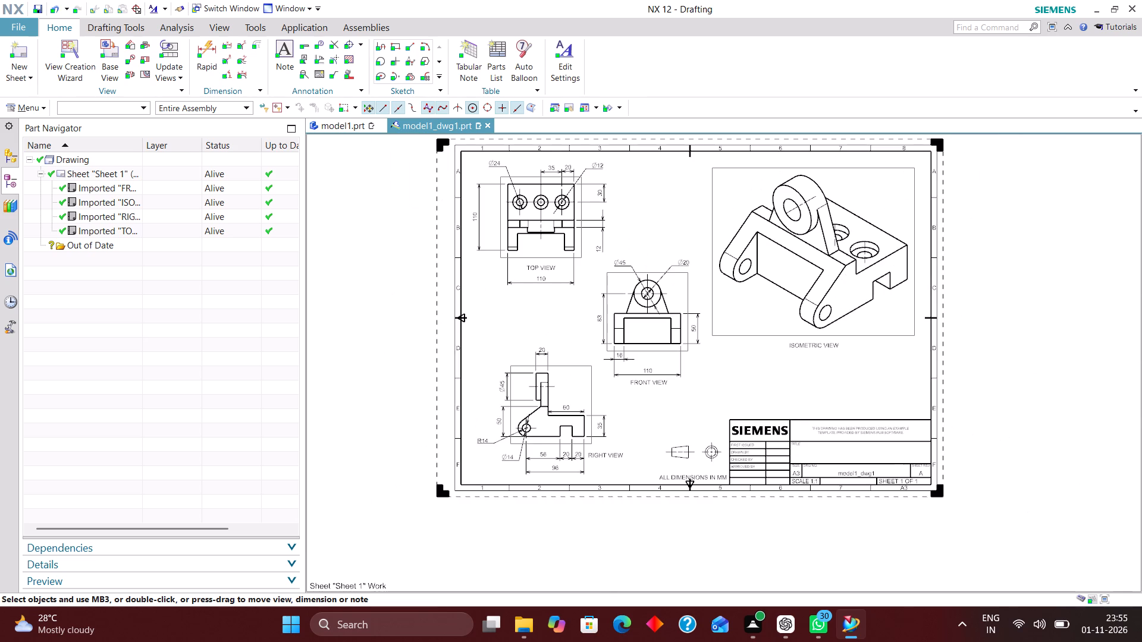
scroll(547, 260, "up", 2)
left_click_drag(535, 268, 537, 307)
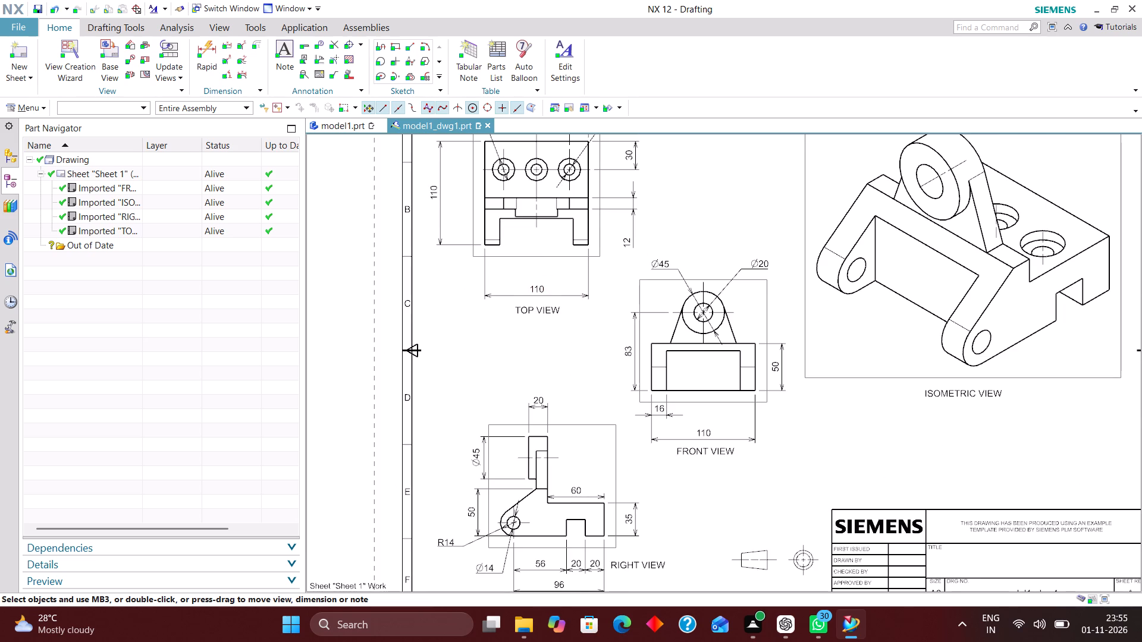
Move the top and front views' overall 110 mm width dimensions and the TOP VIEW label closer beneath their views.
left_click_drag(536, 295, 534, 253)
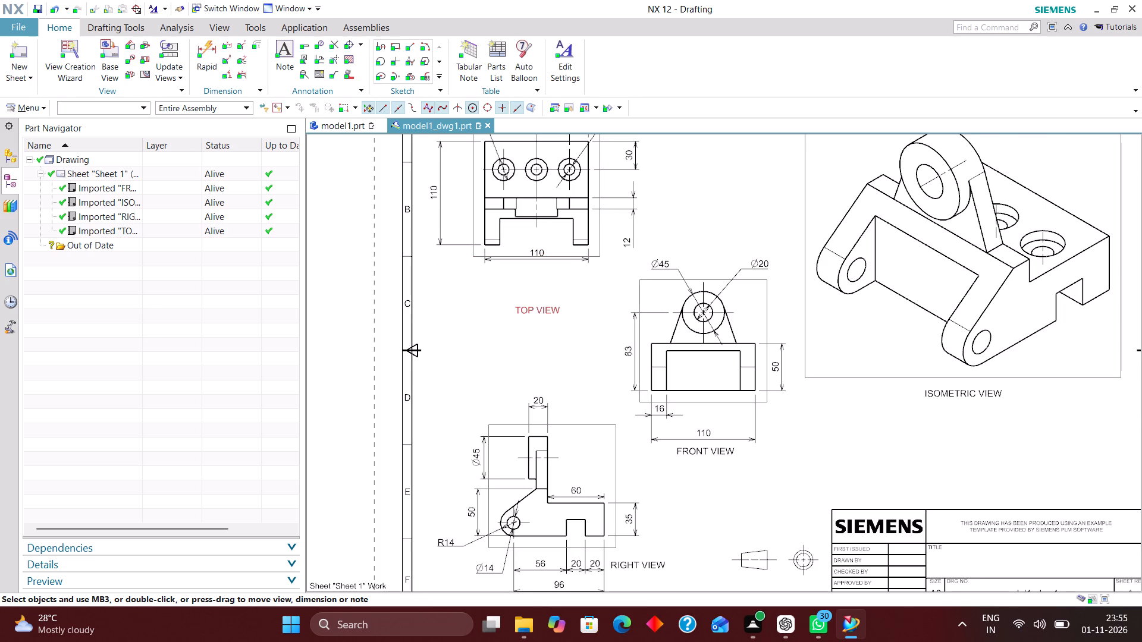
left_click_drag(539, 310, 533, 267)
scroll(513, 280, "down", 2)
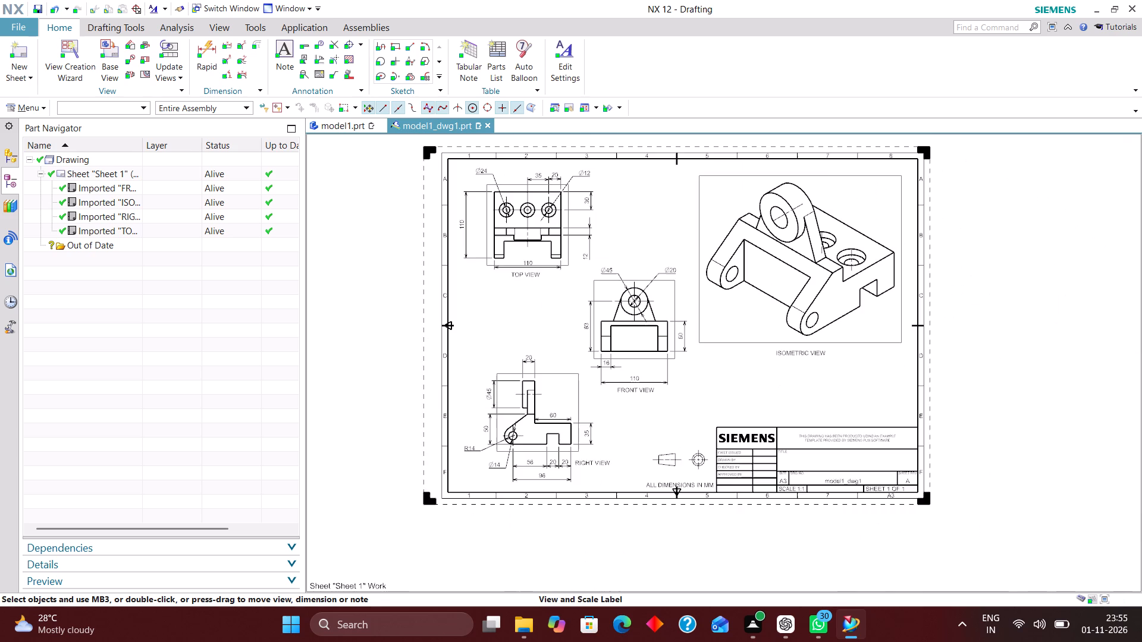
scroll(621, 382, "up", 3)
left_click_drag(652, 383, 644, 356)
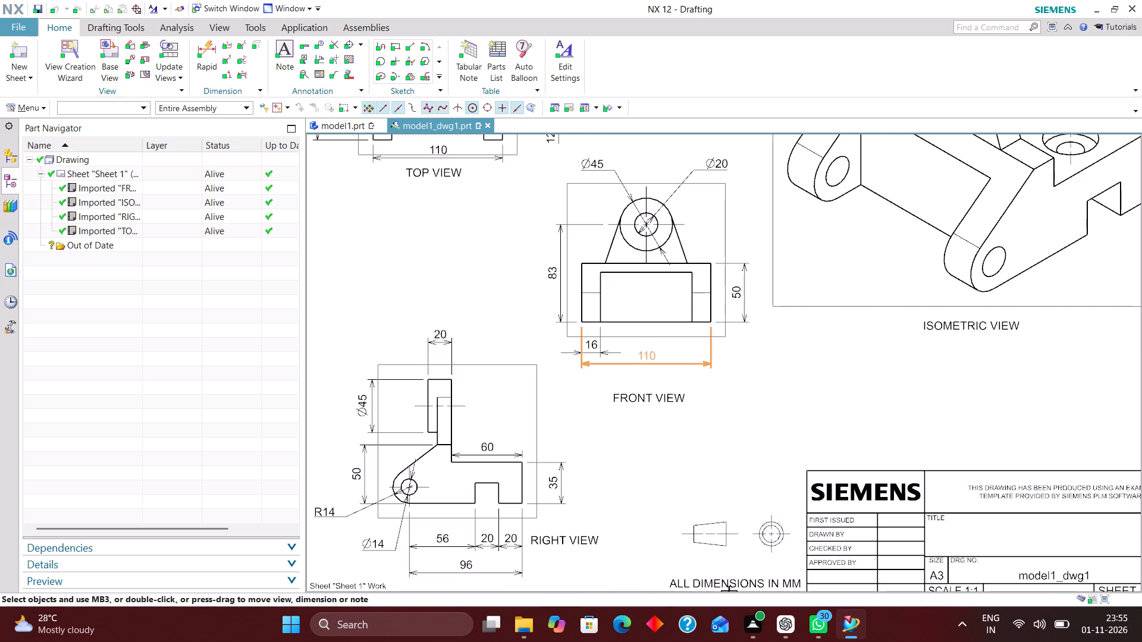
left_click_drag(644, 356, 644, 361)
scroll(533, 324, "down", 1)
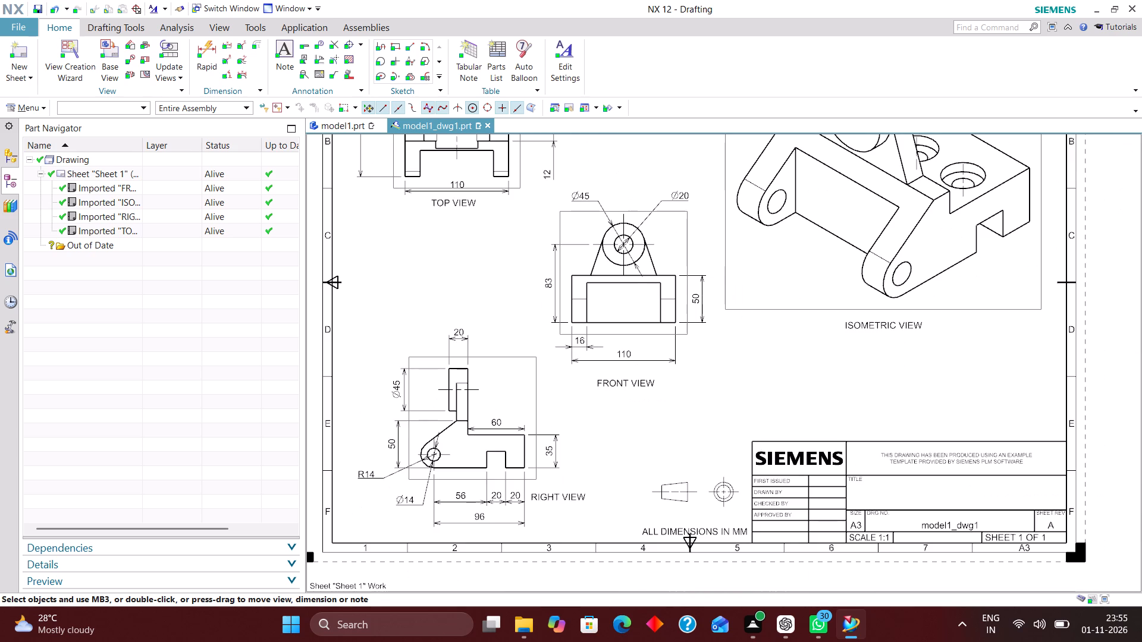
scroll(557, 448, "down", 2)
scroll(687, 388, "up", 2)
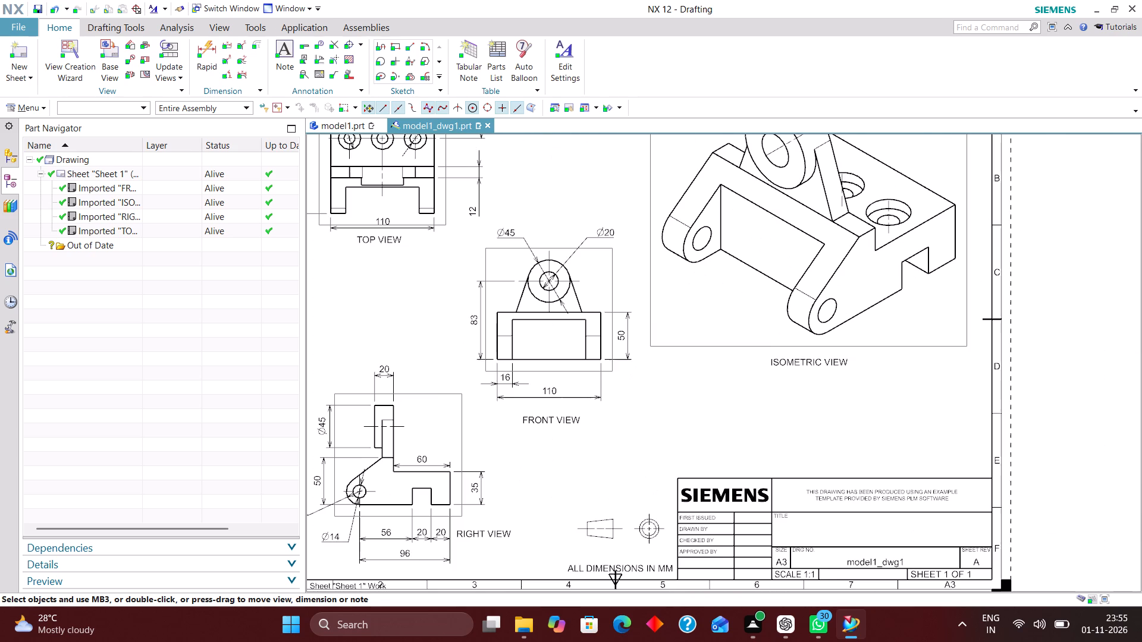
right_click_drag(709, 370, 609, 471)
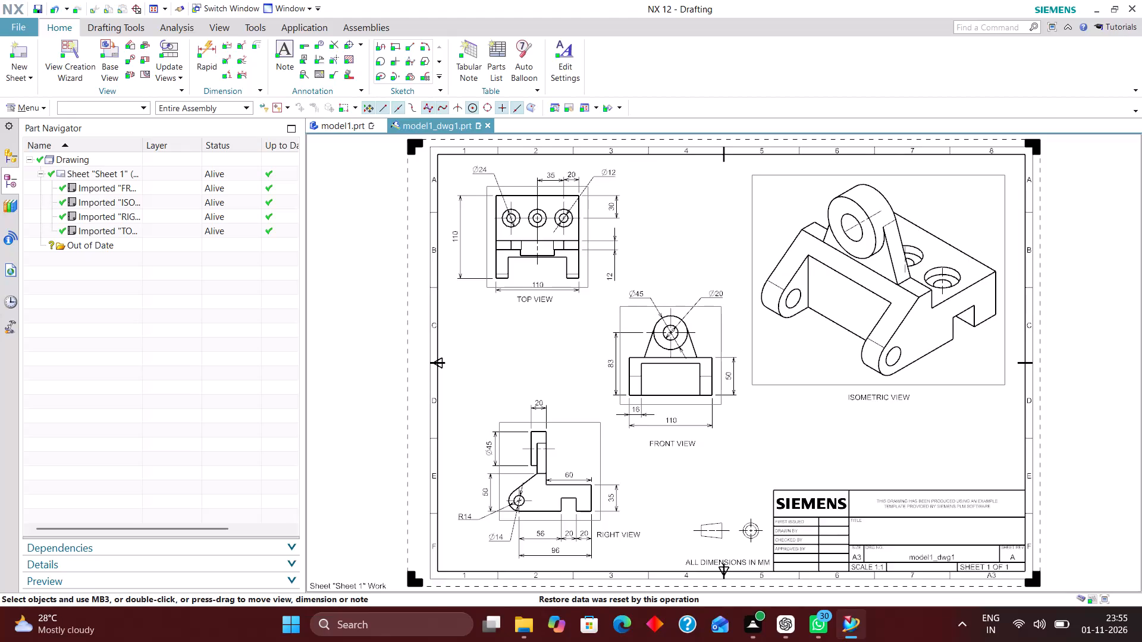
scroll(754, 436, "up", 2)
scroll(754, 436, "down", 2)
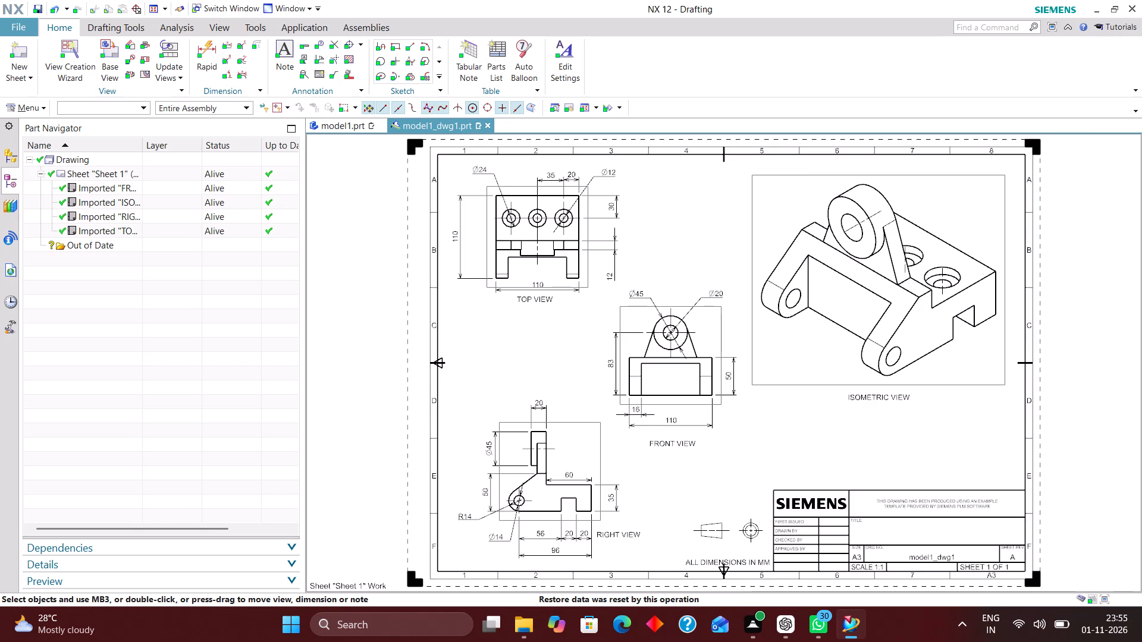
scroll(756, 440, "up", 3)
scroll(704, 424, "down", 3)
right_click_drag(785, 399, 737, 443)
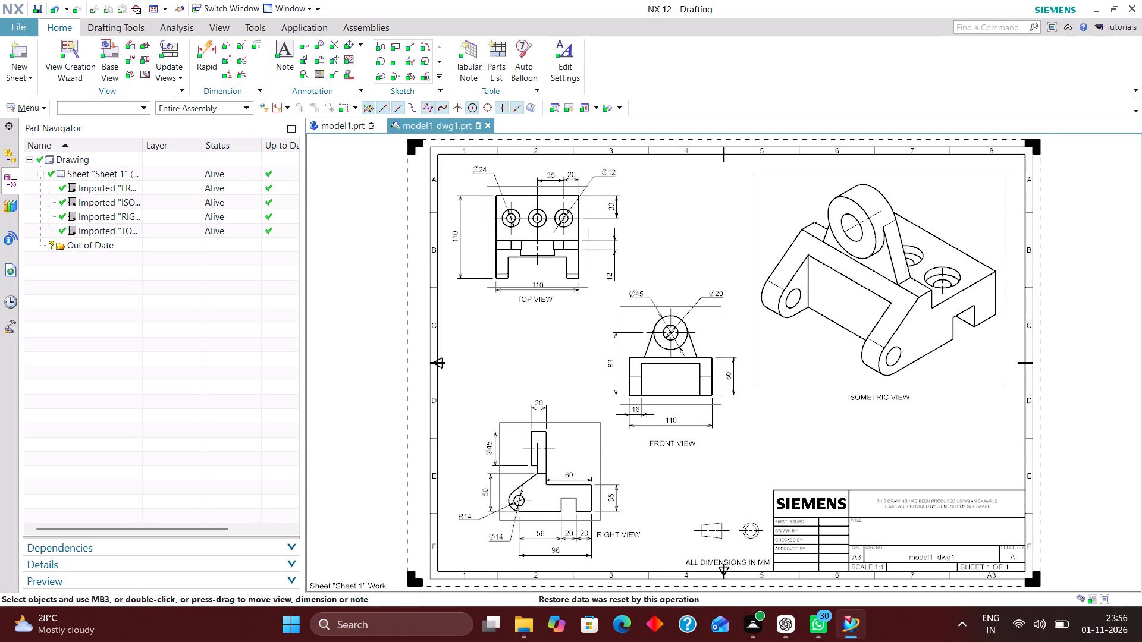
Make layer 256 selectable in the layer settings.
key("ctrl+l")
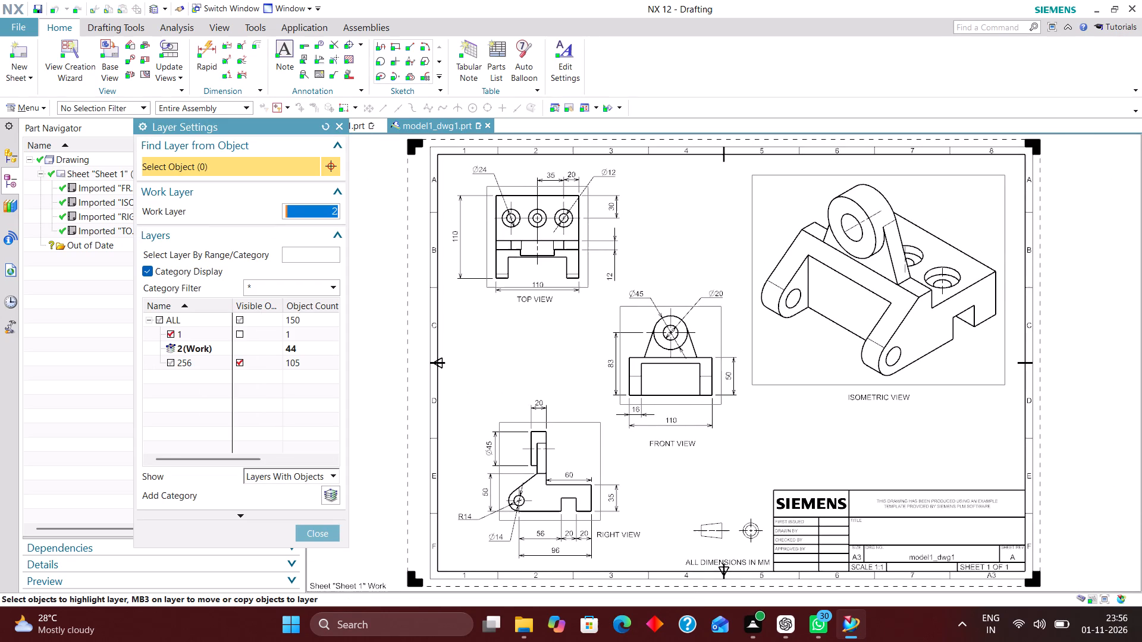
left_click(171, 361)
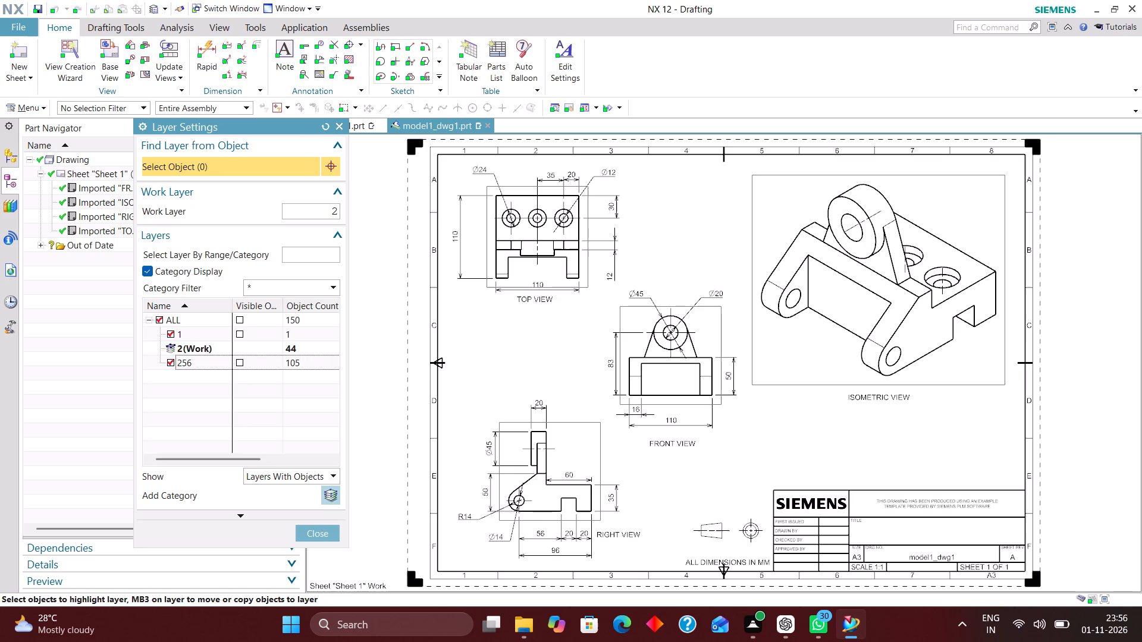
left_click(327, 530)
Unlock the four blank title block cells below APPROVED BY, Label10 through Label13, in the title block definition.
right_click(754, 508)
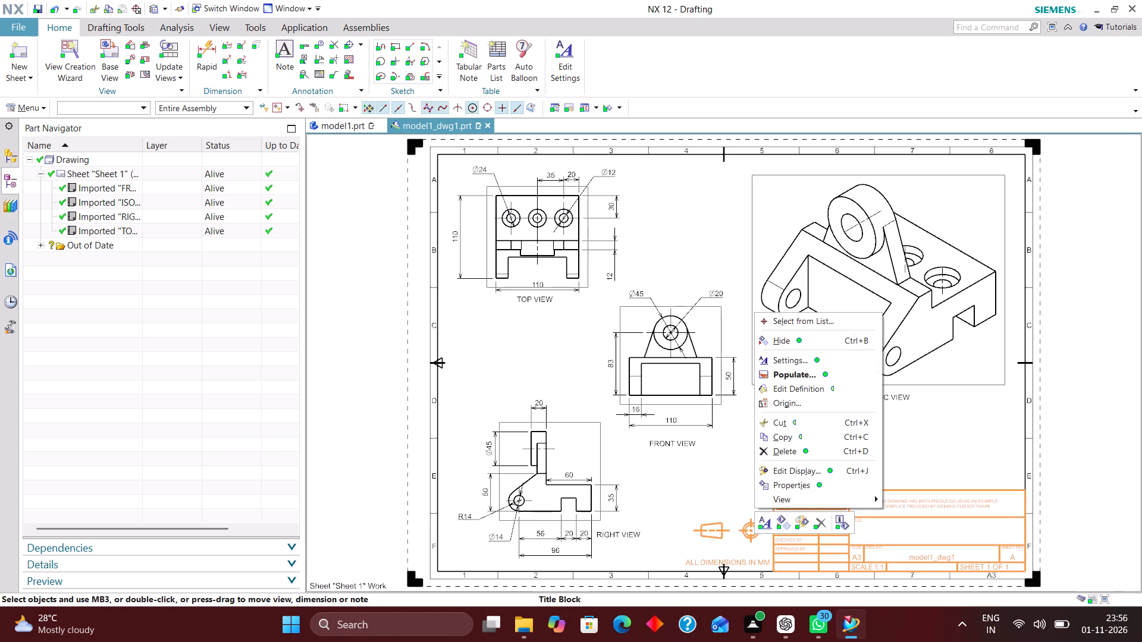
left_click(802, 391)
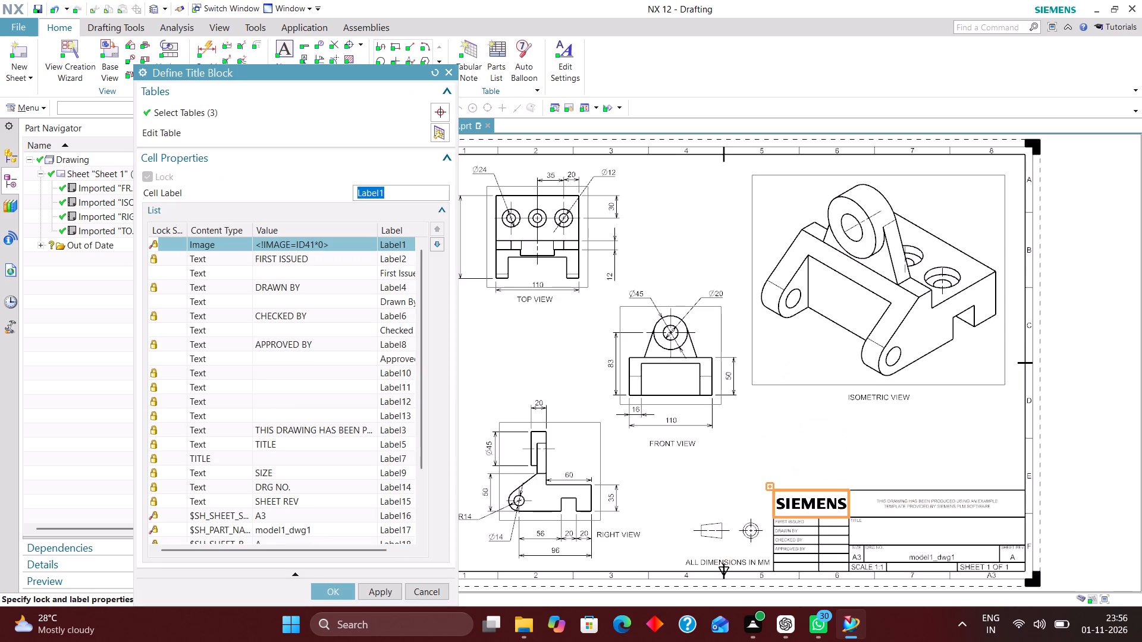
scroll(219, 382, "down", 2)
scroll(167, 316, "up", 2)
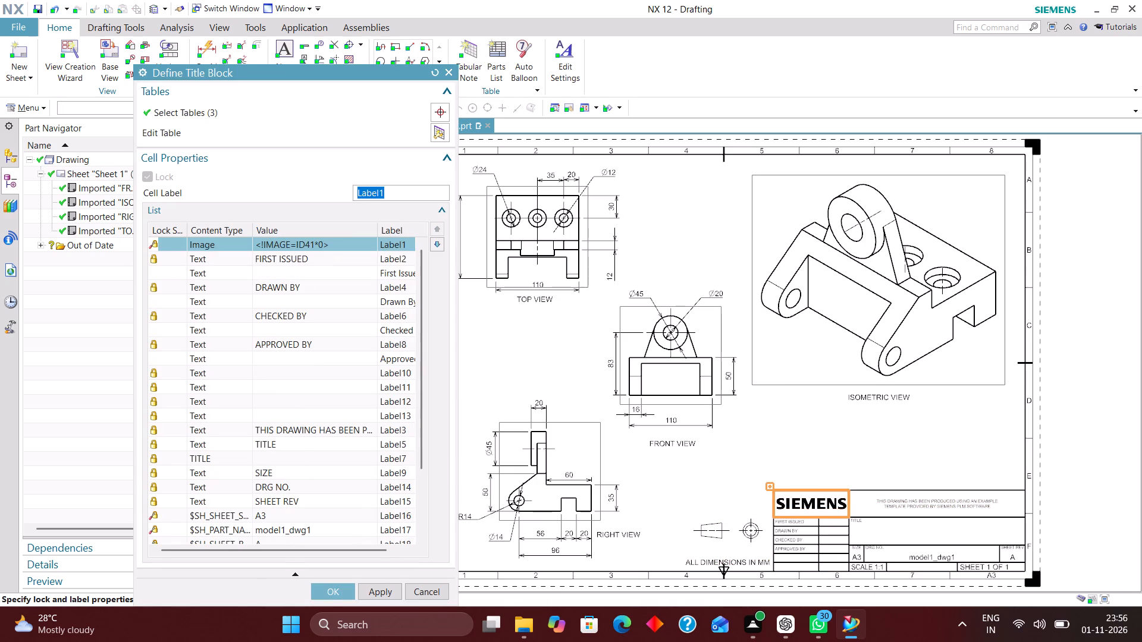
left_click(186, 375)
left_click(145, 228)
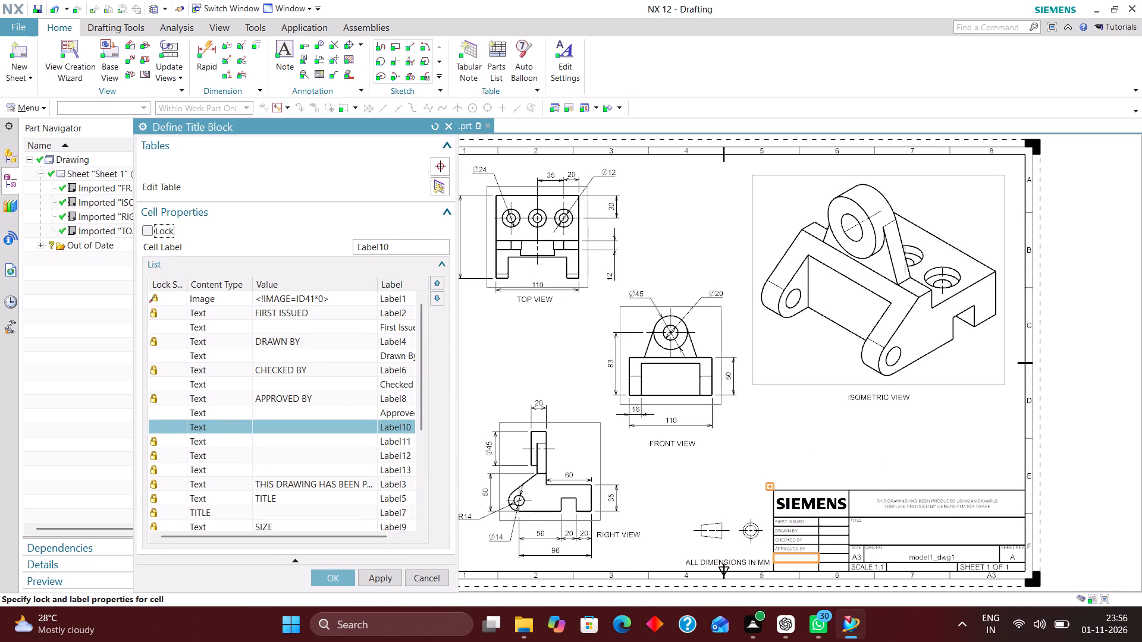
left_click_drag(284, 126, 290, 55)
left_click(177, 372)
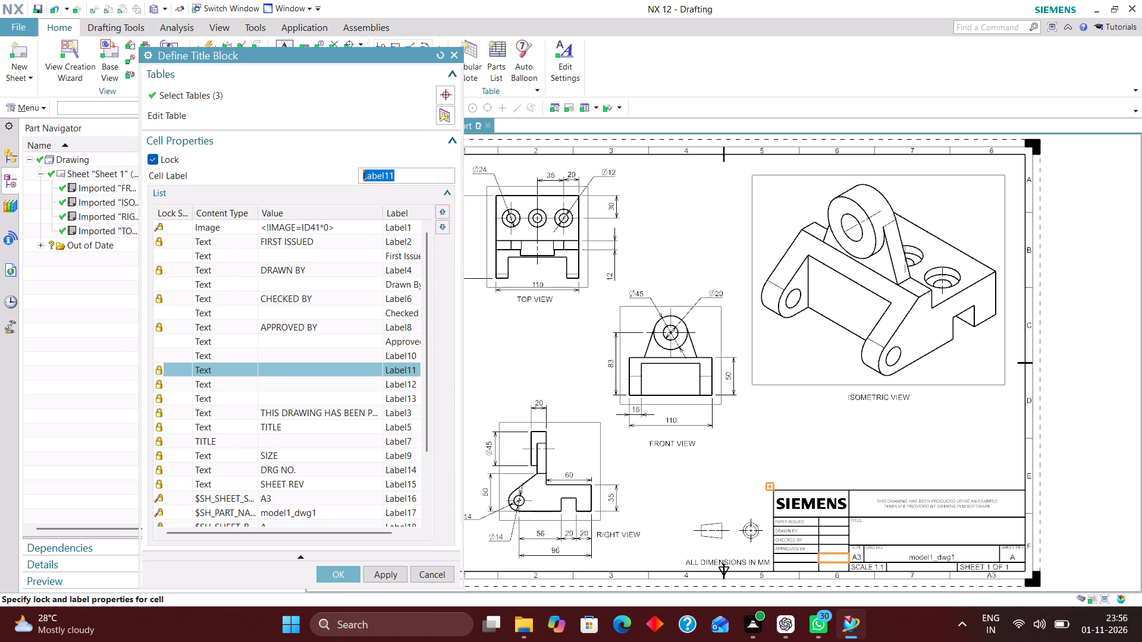
left_click(150, 164)
scroll(196, 273, "down", 3)
left_click(175, 298)
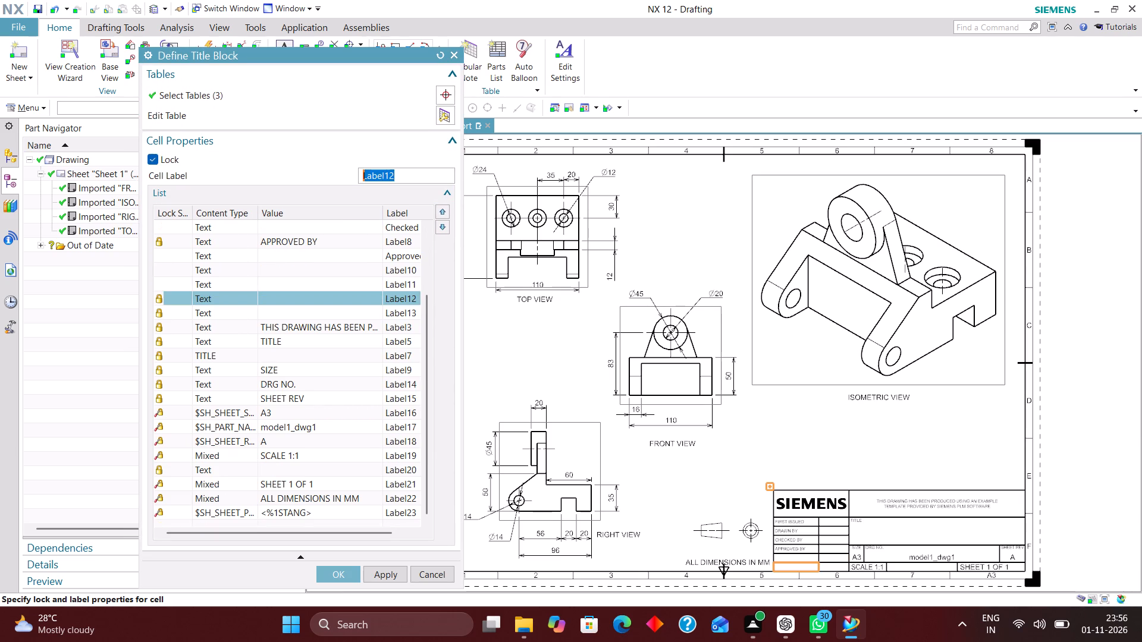
left_click(154, 155)
left_click(177, 314)
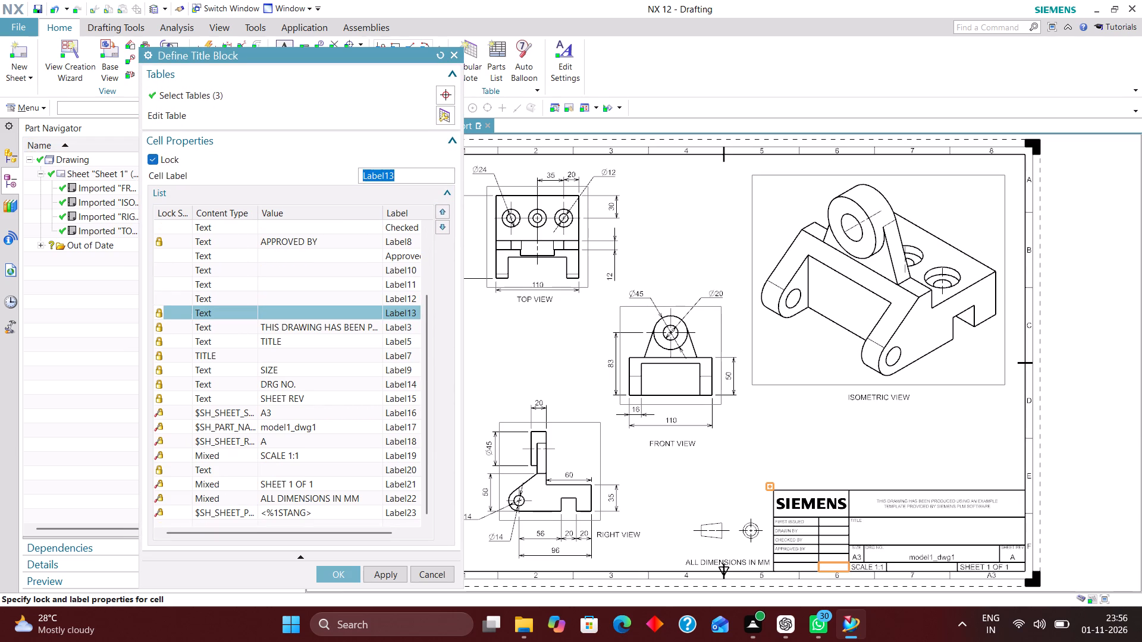
left_click(152, 156)
Unlock the title cell Label7 and the blank cell Label20 beside the scale, and apply the title block definition.
scroll(224, 316, "down", 1)
left_click(175, 355)
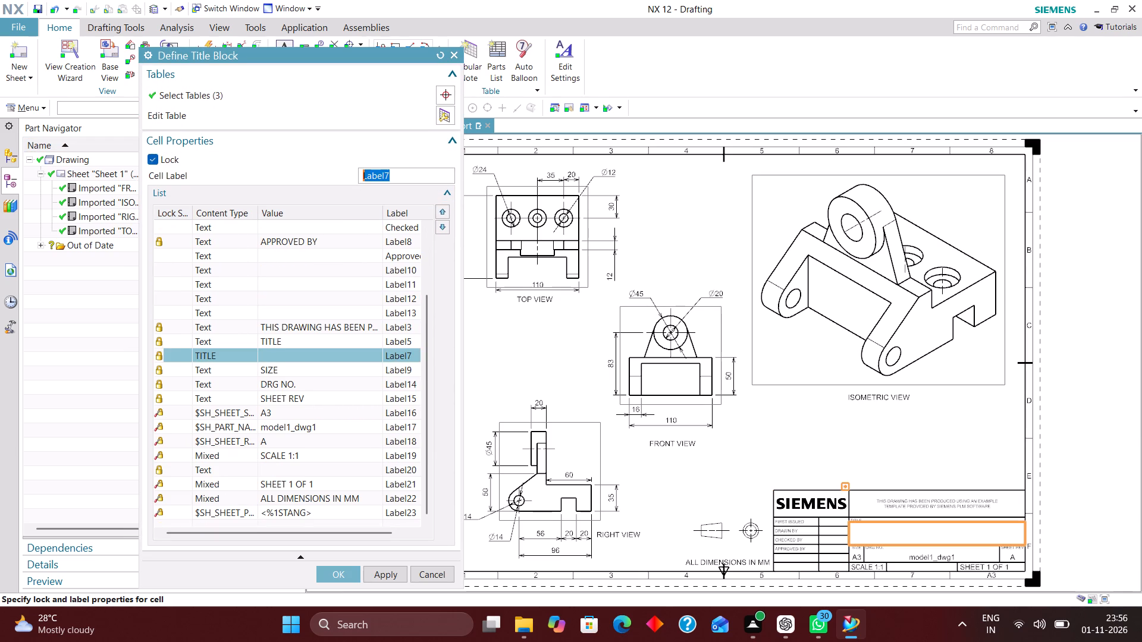
left_click(153, 156)
scroll(176, 267, "down", 3)
left_click(175, 470)
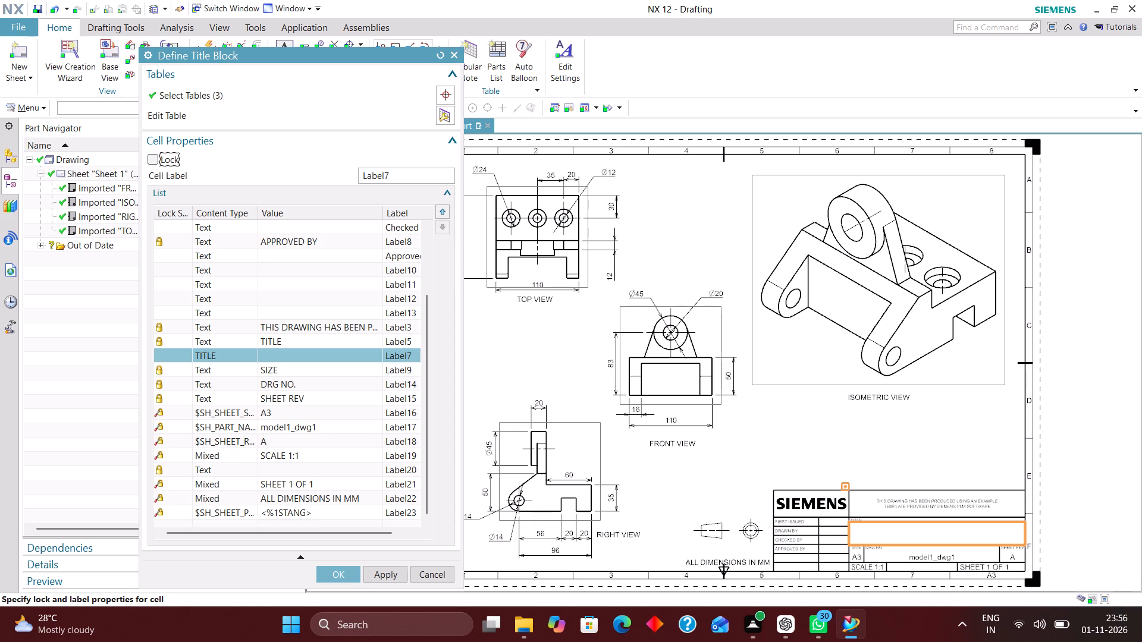
left_click(155, 159)
scroll(263, 410, "down", 5)
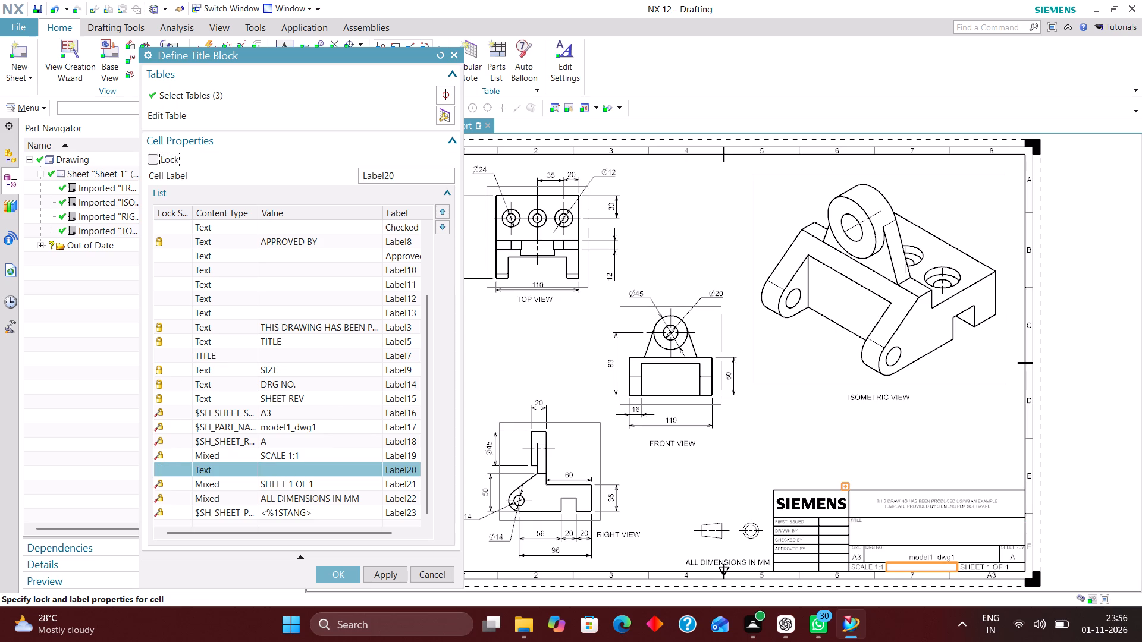
left_click(330, 575)
Populate the title block with issue date 1-11-2026, the drafter's name, approval XXX, MATERIAL, IRON_60 and WEIGHT (kg).
right_click(765, 511)
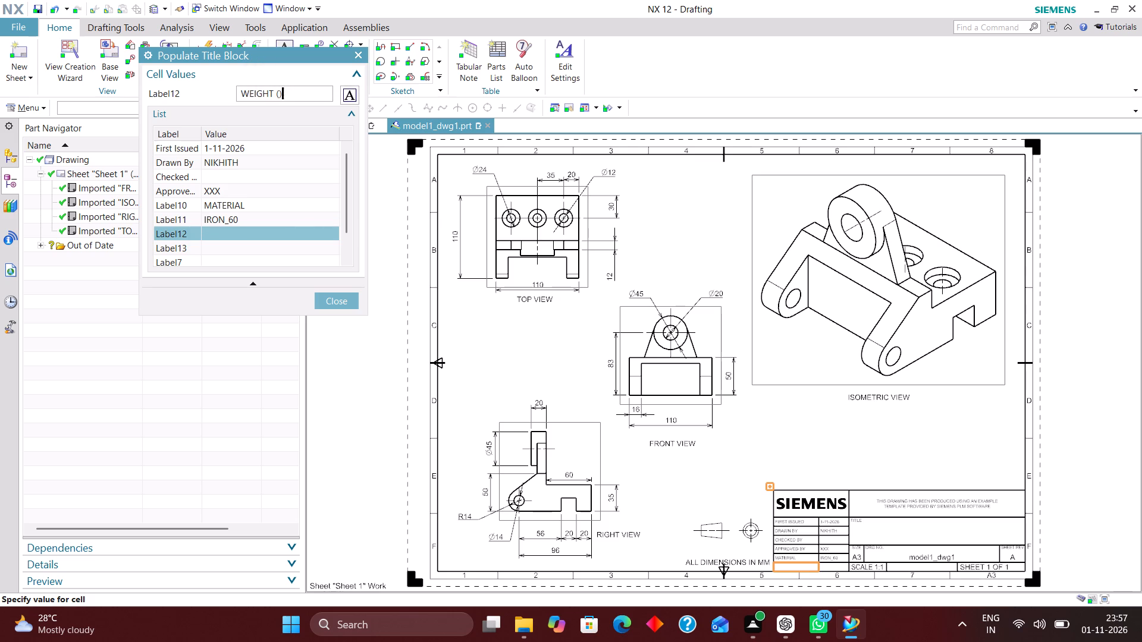
key("shift+Left")
type("kg")
key("Right")
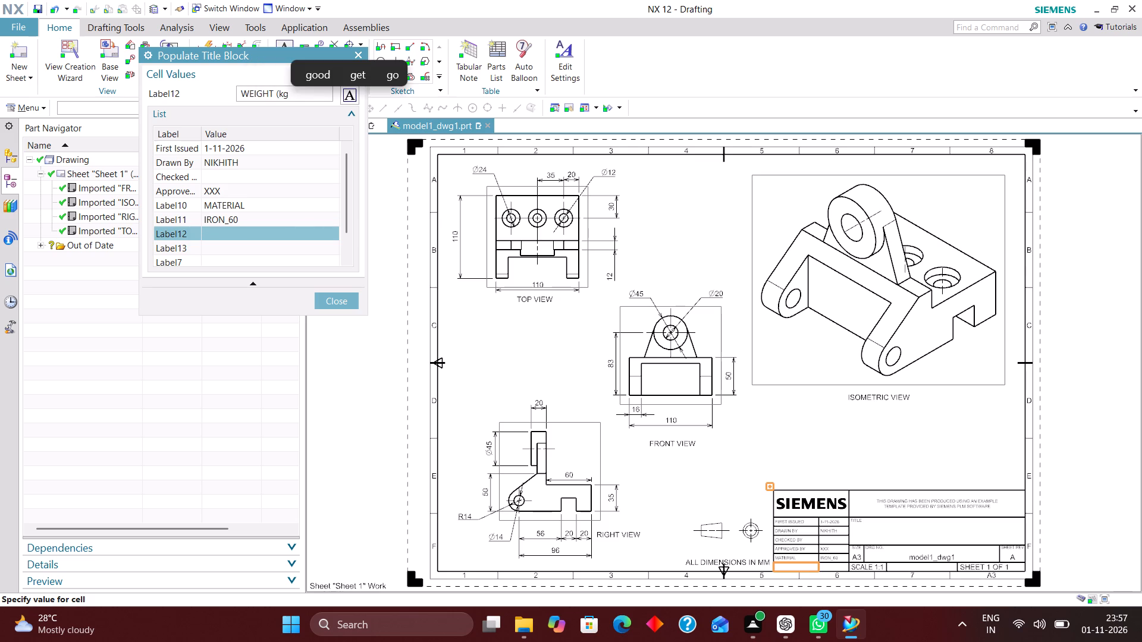
key("shift+parenright")
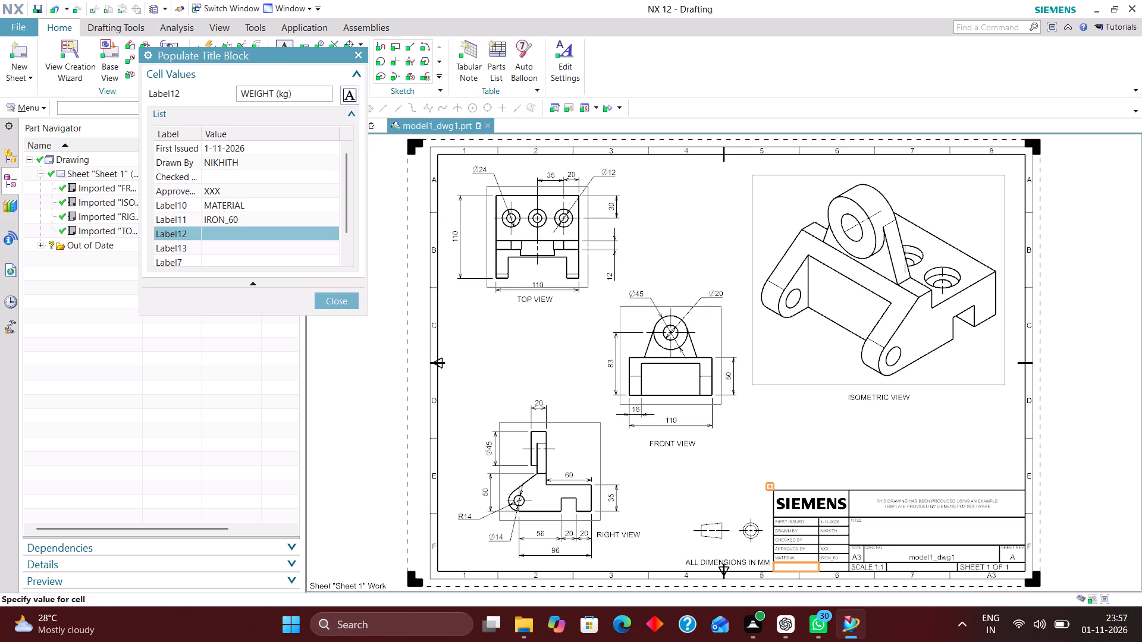
key("Return")
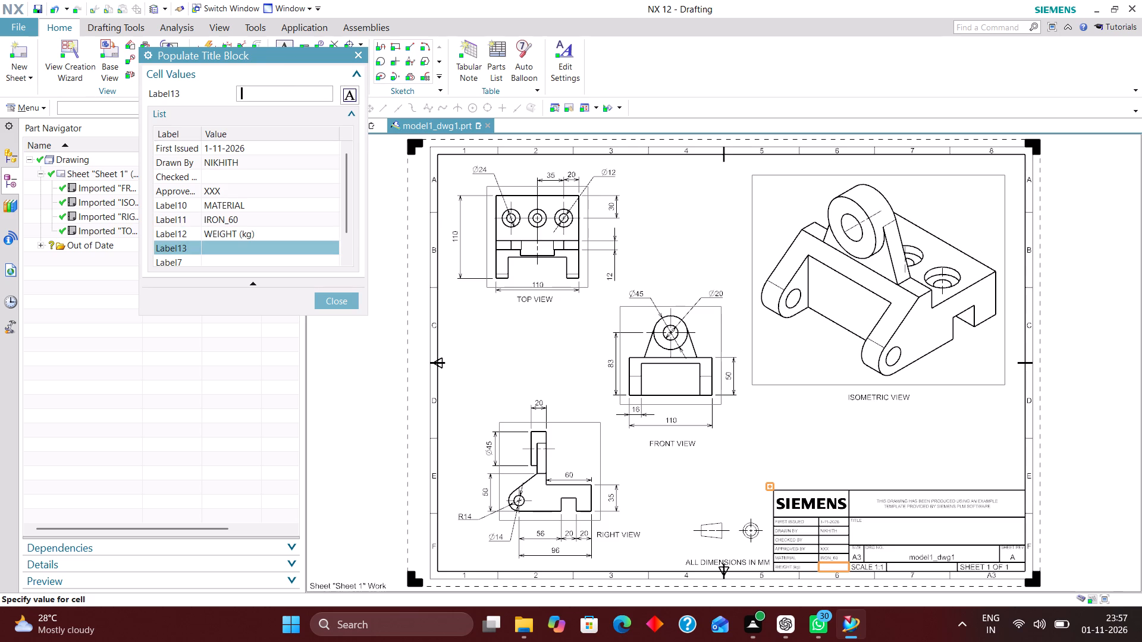
Leave Label13 blank and enter PIVOT HOUSING BRACKET in capitals as the drawing title in Label7.
key("Down")
key("Return")
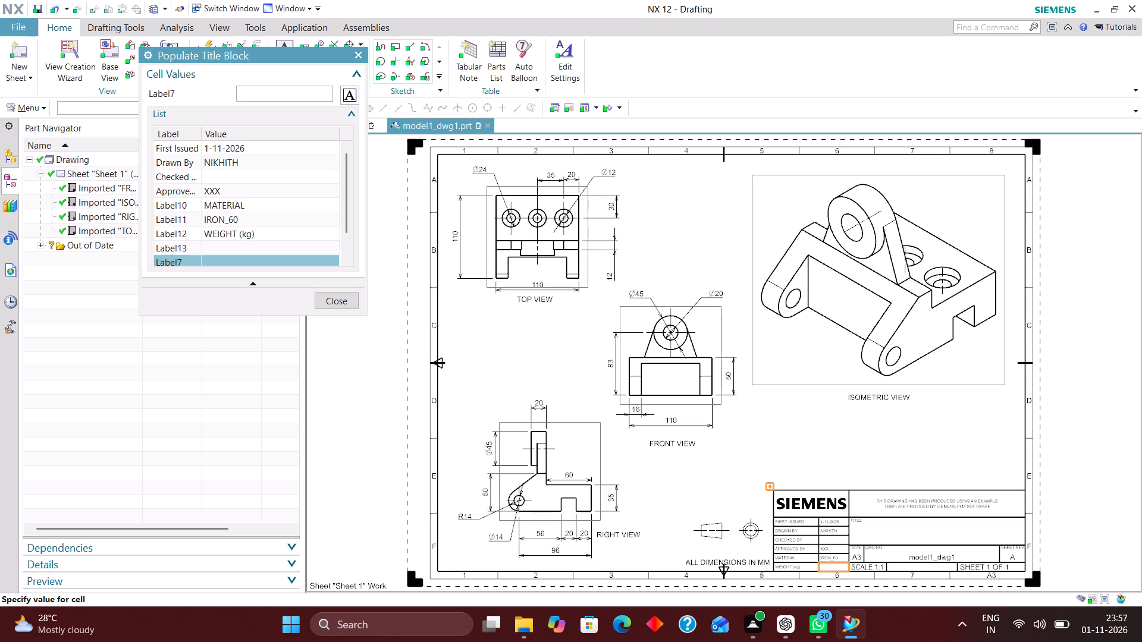
key("ctrl+v")
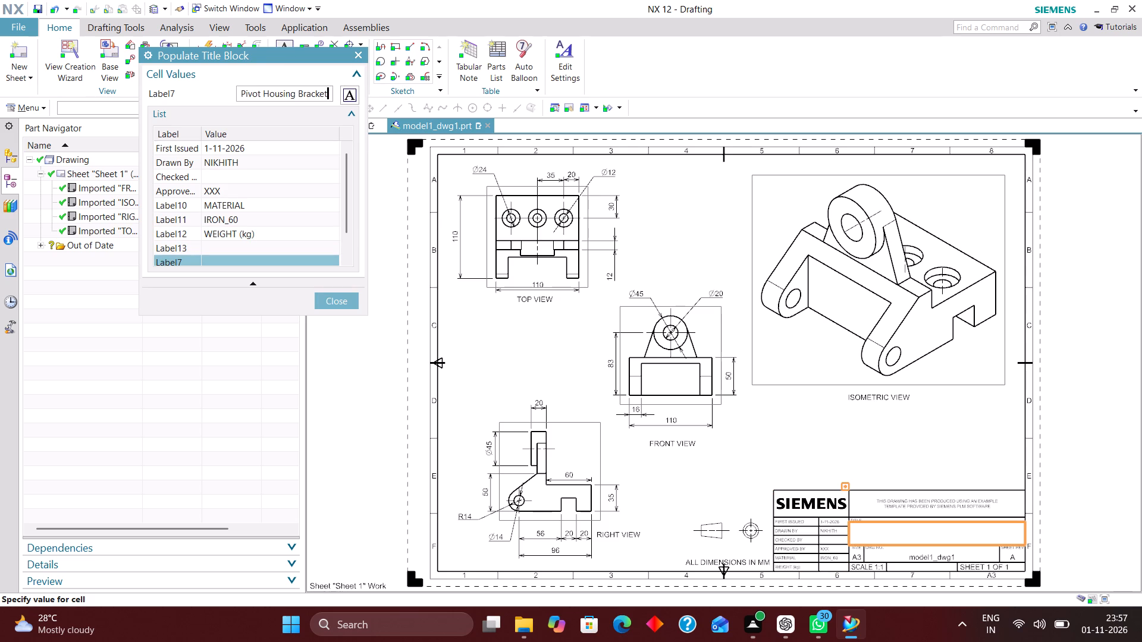
key("BackSpace")
key("BackSpace")
key("BackSpace")
key("BackSpace")
key("BackSpace")
key("BackSpace")
type("RACKET")
key("Left")
key("Left")
key("Left")
key("Left")
key("Left")
key("Left")
key("Left")
key("Left")
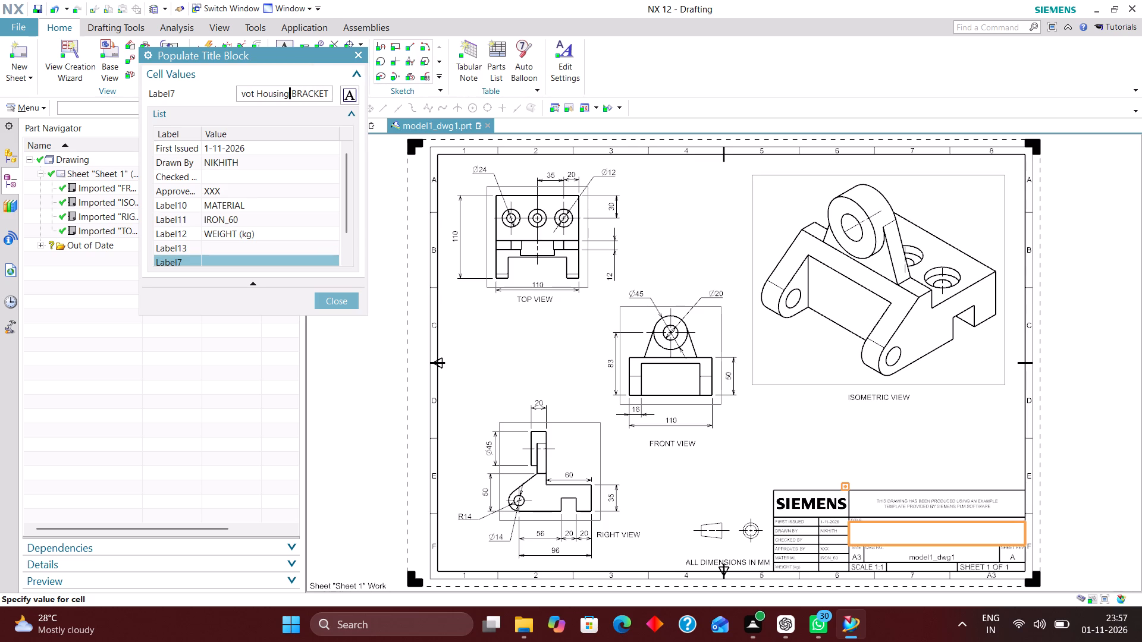
key("BackSpace")
key("BackSpace")
key("BackSpace")
key("BackSpace")
key("BackSpace")
key("BackSpace")
type("OUSING")
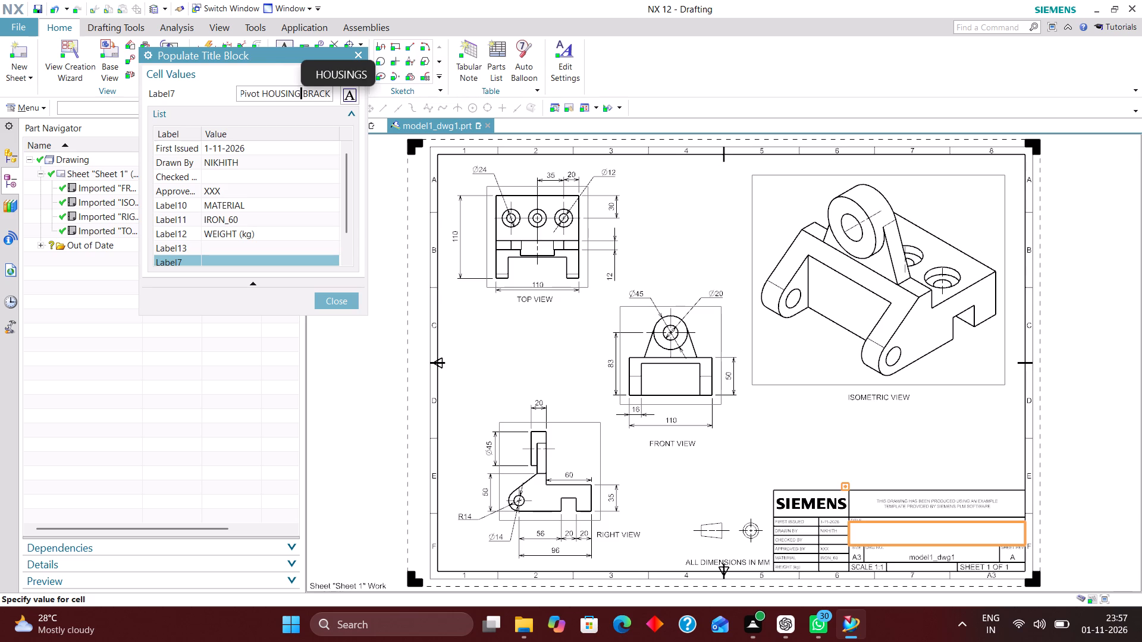
key("Left")
key("Left")
key("Left")
key("Left")
key("Left")
key("Left")
key("Left")
key("Left")
key("Left")
key("Right")
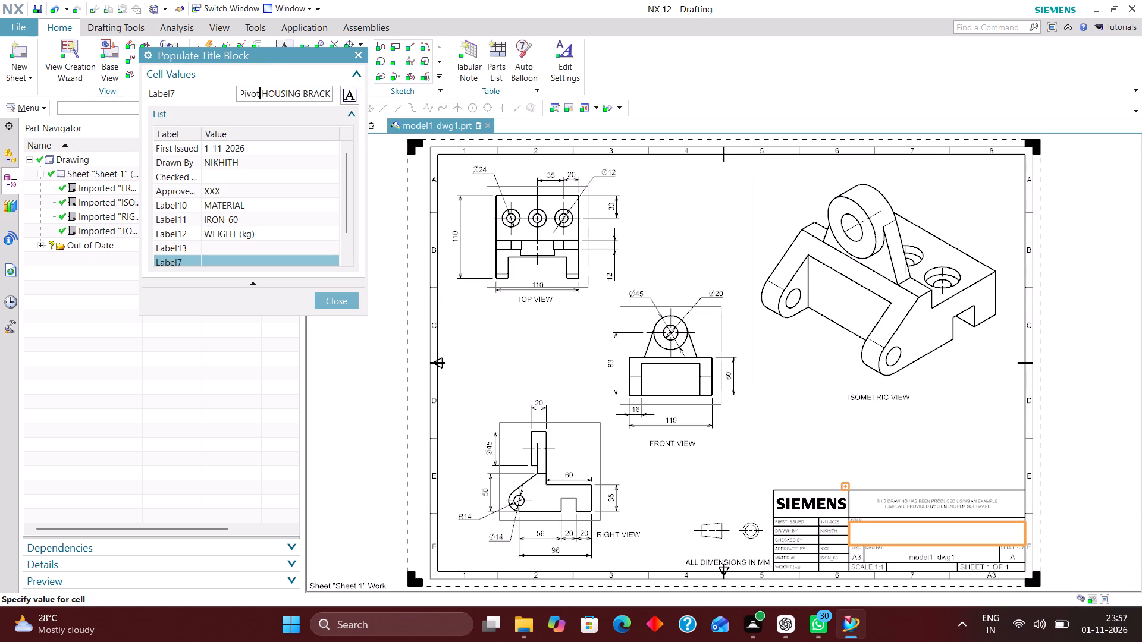
key("BackSpace")
key("BackSpace")
key("BackSpace")
key("BackSpace")
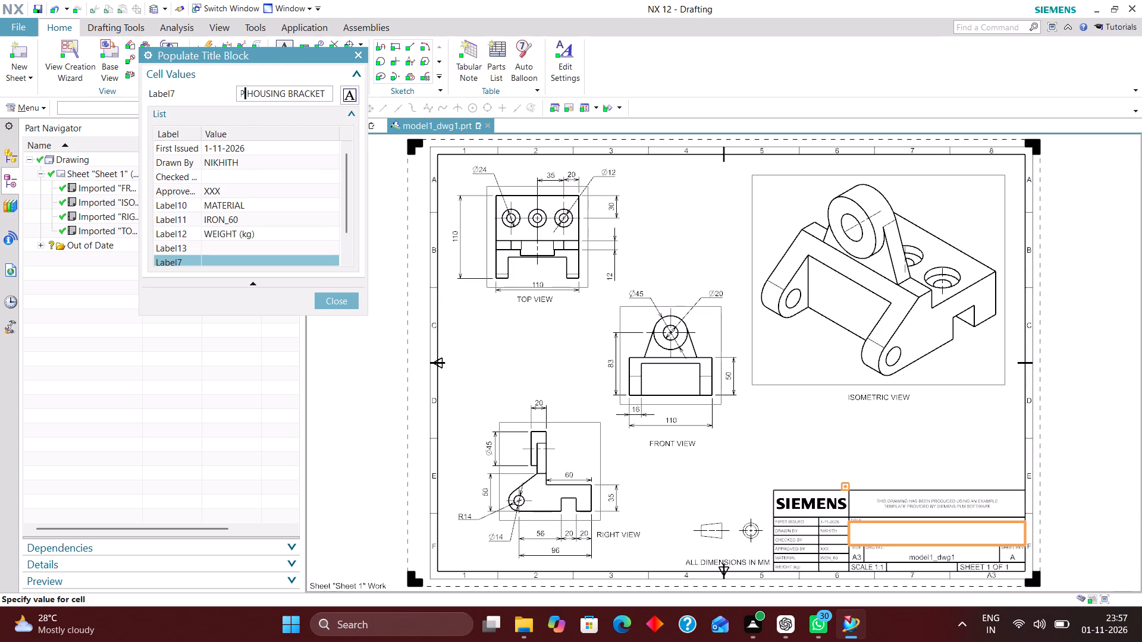
type("IVOT")
key("Return")
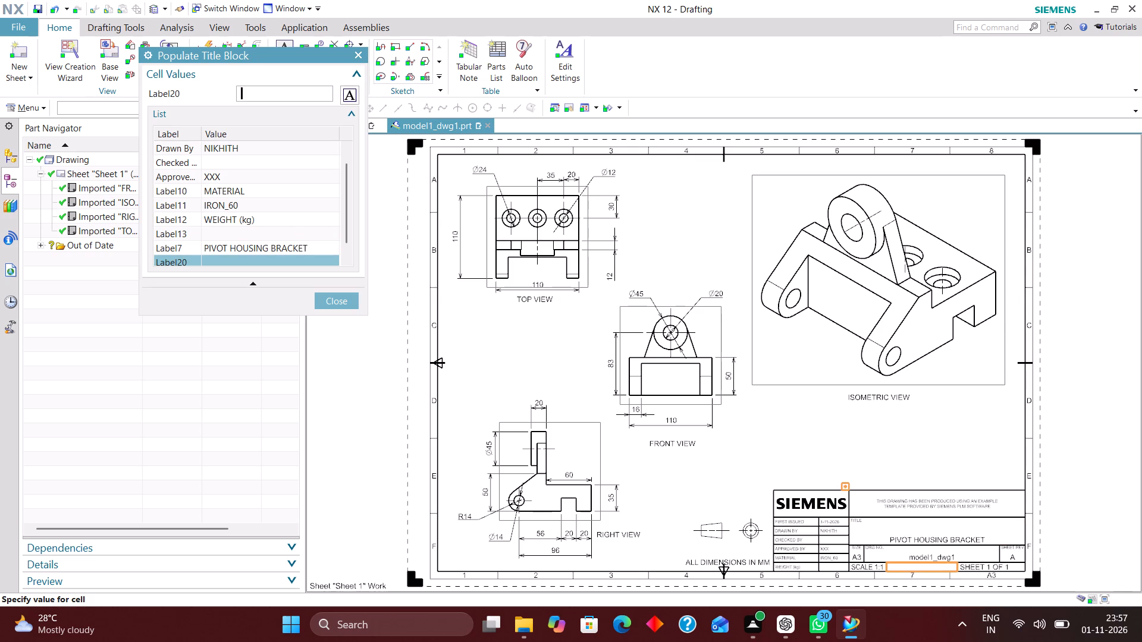
Enter XXX in the Label20 cell between the scale and sheet number, and finish populating the title block.
type("XXX")
key("Return")
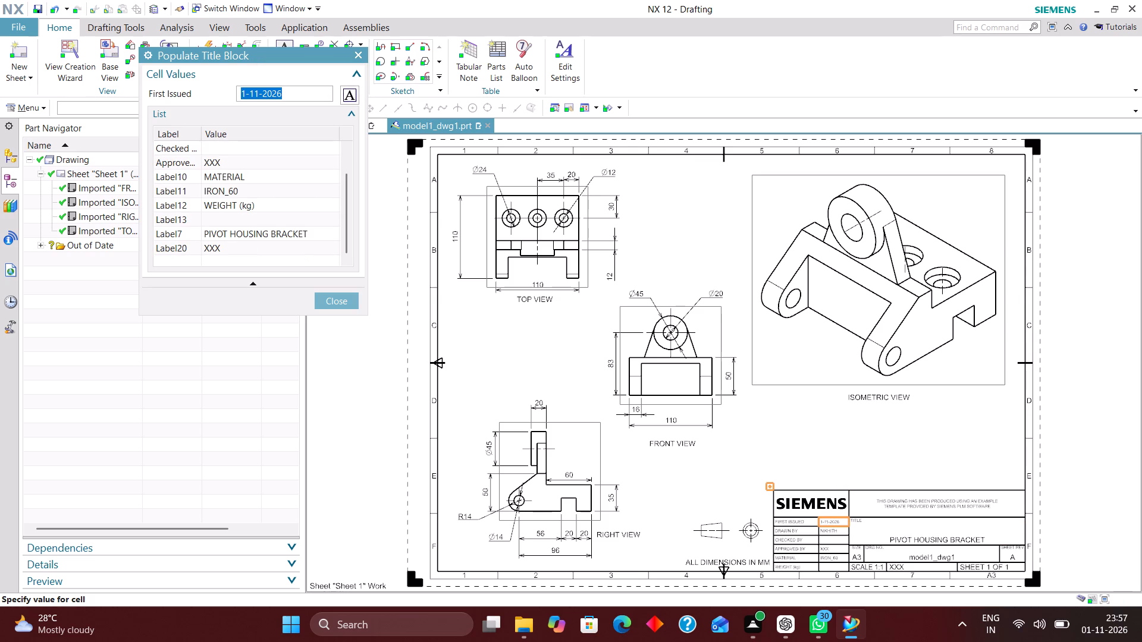
left_click(340, 302)
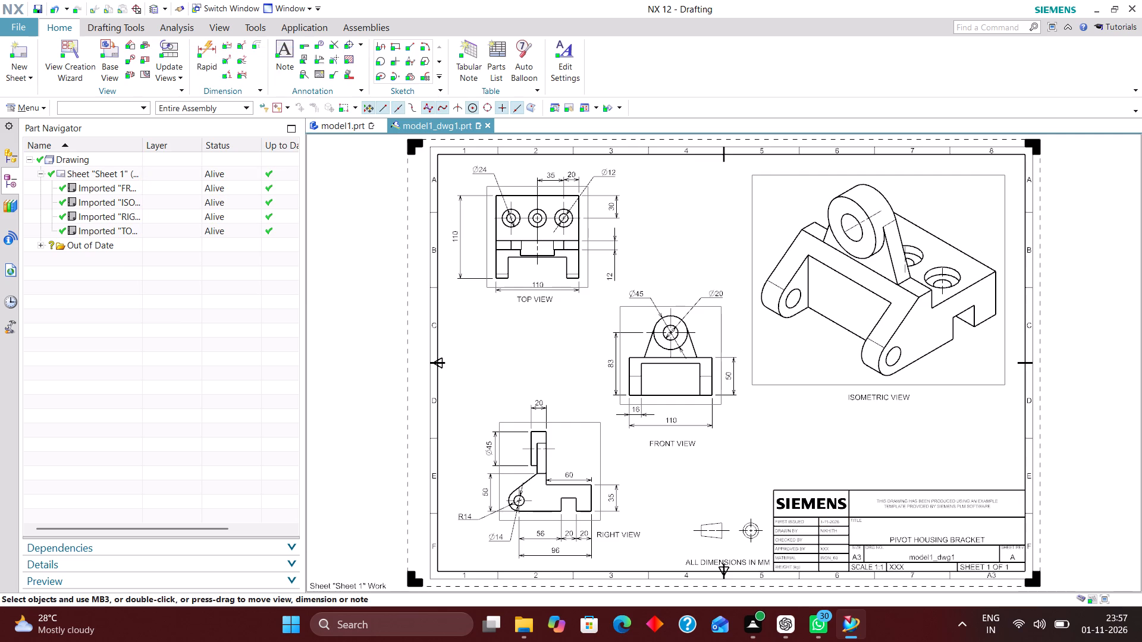
Switch to the model1 part and open its part properties.
left_click(335, 125)
left_click(33, 112)
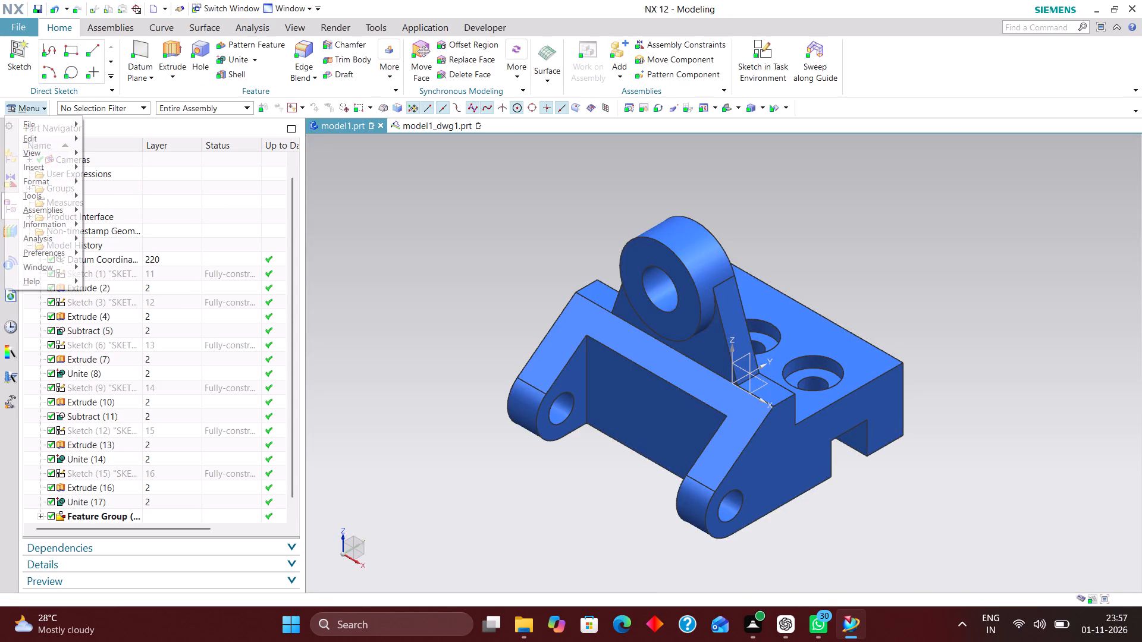
left_click(46, 124)
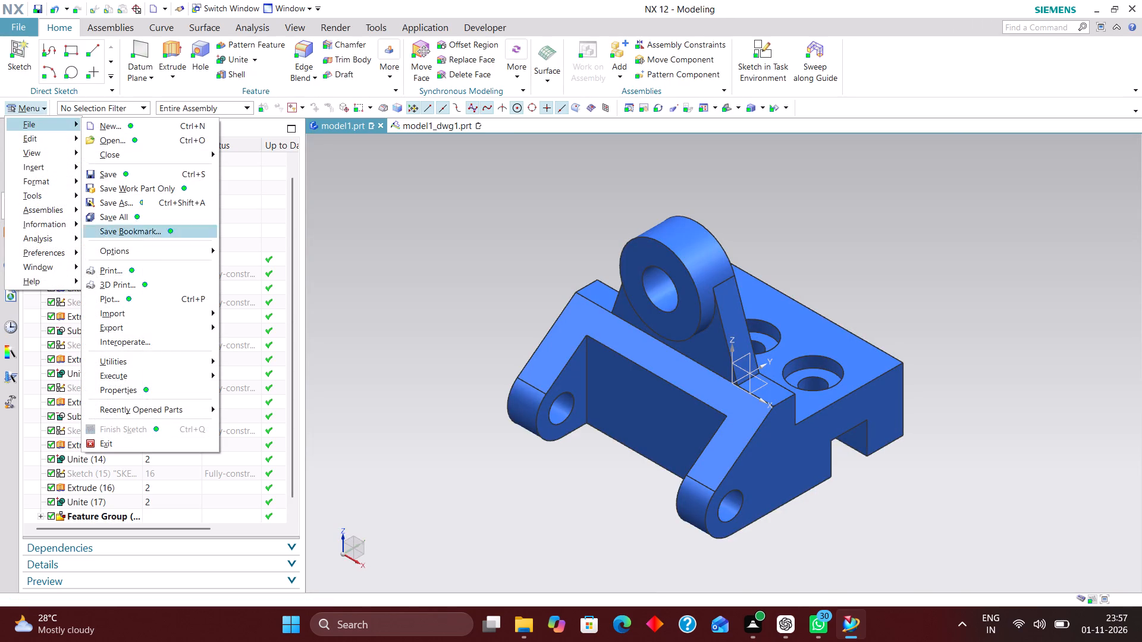
left_click(155, 391)
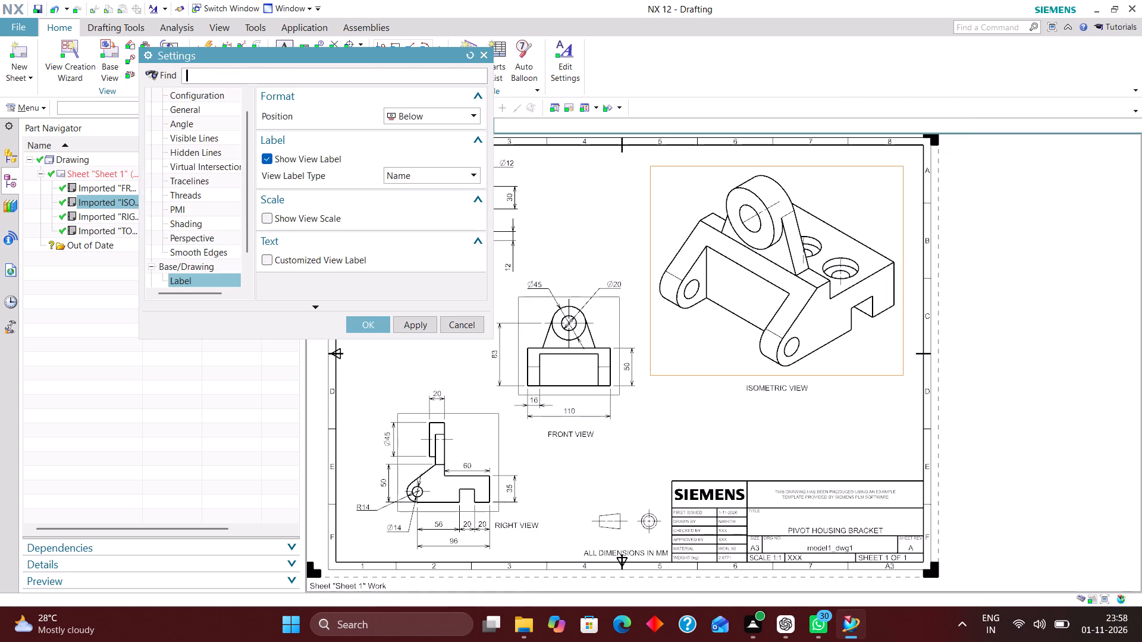
Show the isometric view's scale below its label, with the prefix and value character height factors both set to 1.
left_click(271, 216)
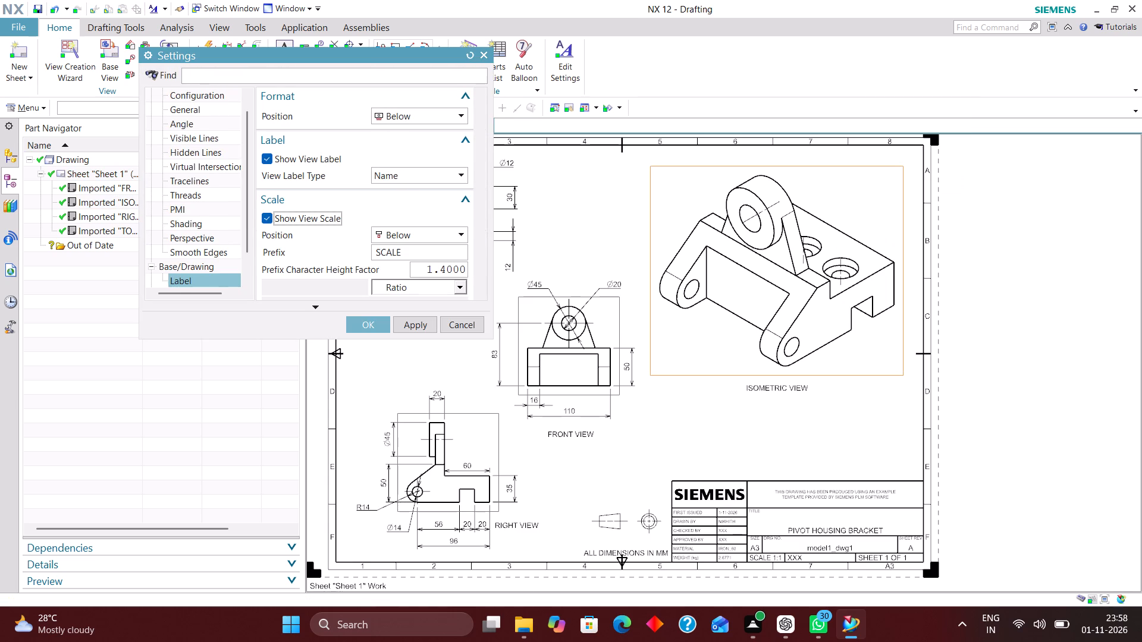
left_click(434, 237)
left_click(425, 253)
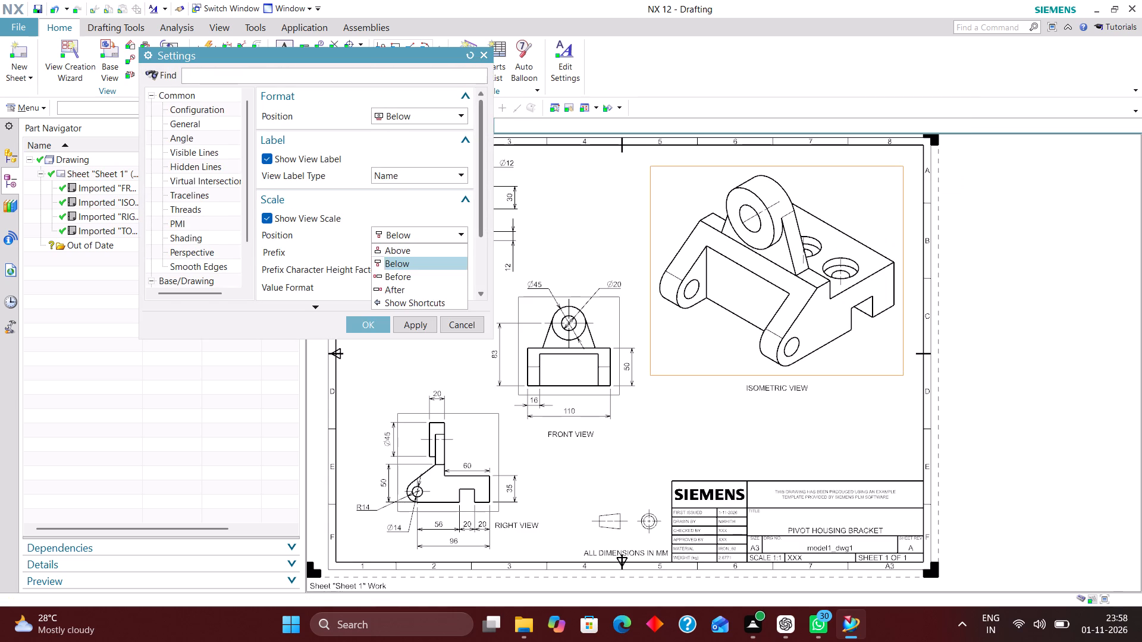
left_click(433, 234)
left_click(425, 263)
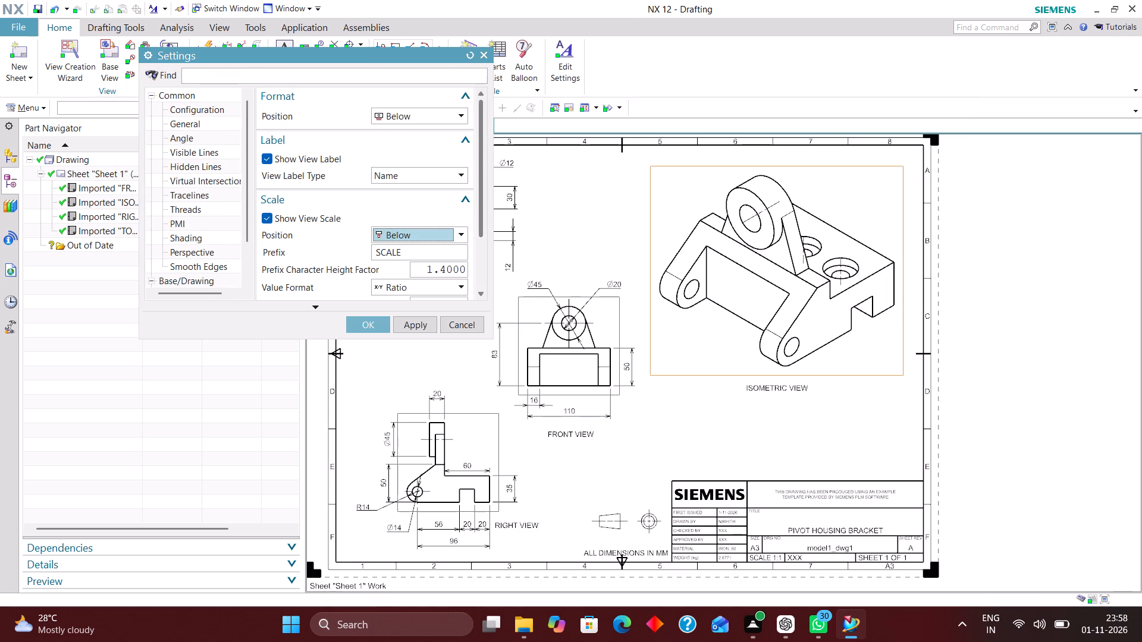
left_click_drag(426, 272, 500, 272)
key("1")
key("Return")
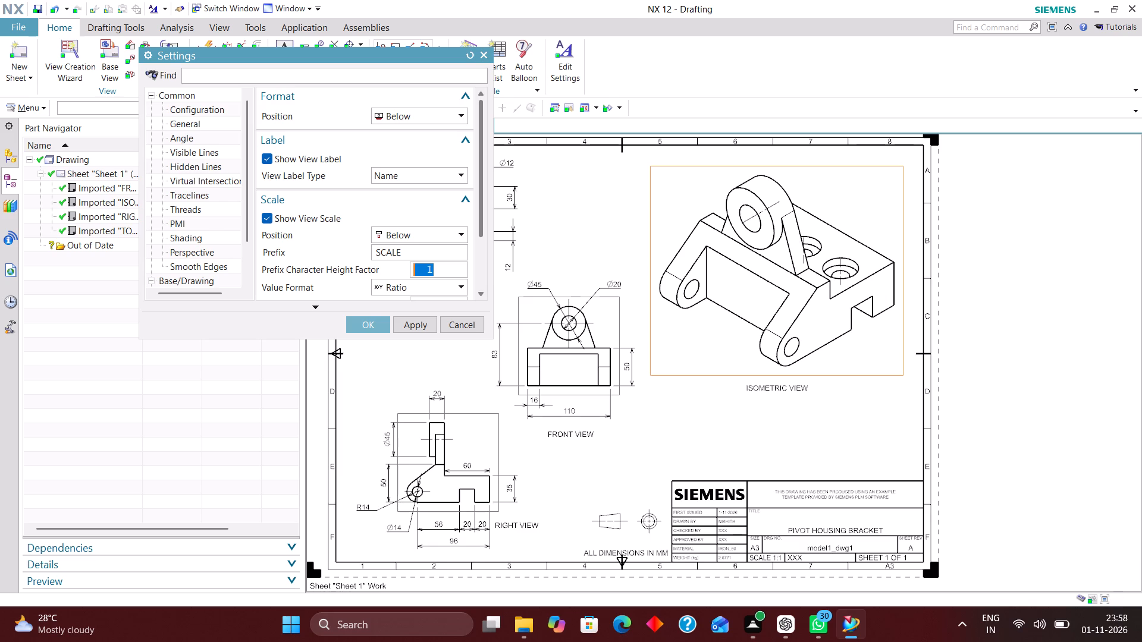
scroll(385, 271, "down", 2)
left_click_drag(422, 221, 506, 223)
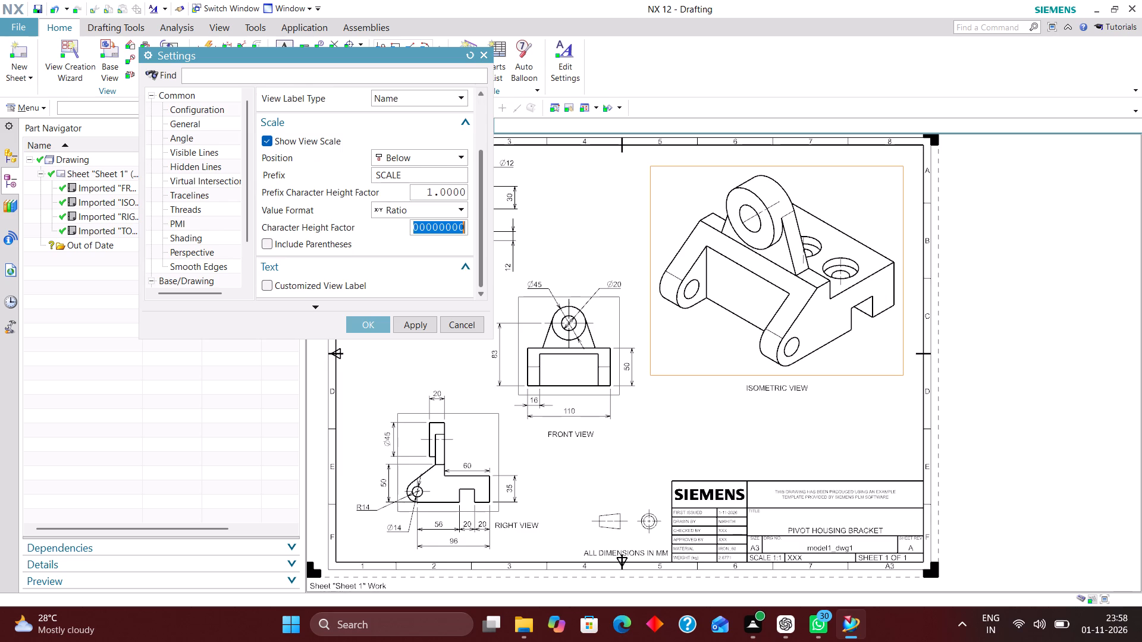
key("1")
key("Return")
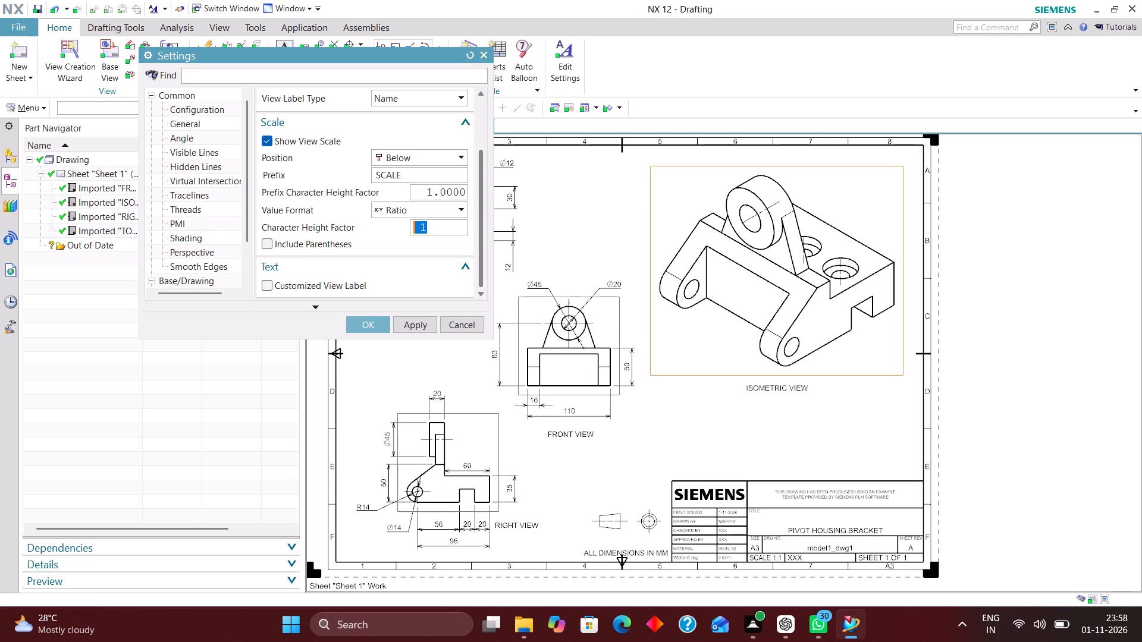
left_click(368, 323)
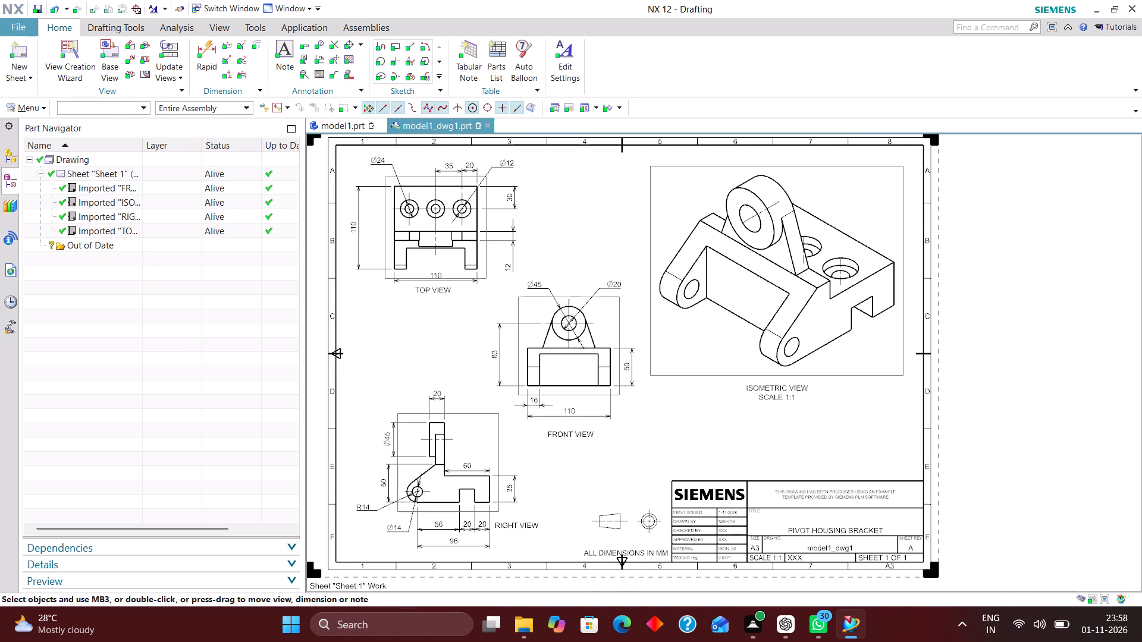
Show the scale on the top view's label, with the prefix and value character height factors both set to 1.
scroll(441, 294, "up", 2)
right_click(510, 266)
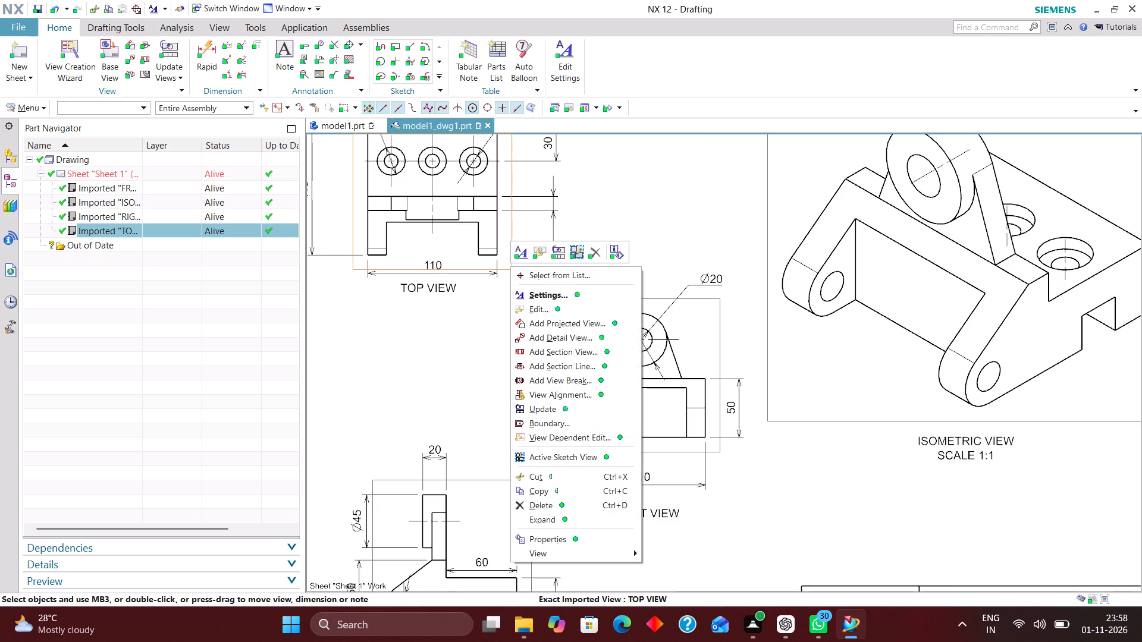
left_click(555, 295)
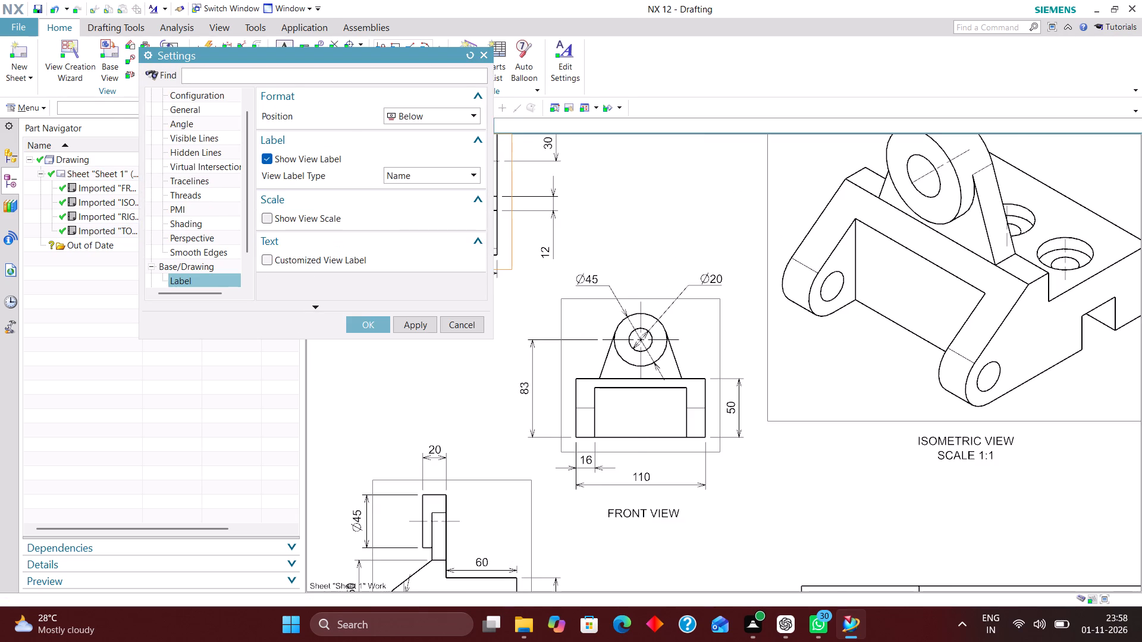
left_click(268, 218)
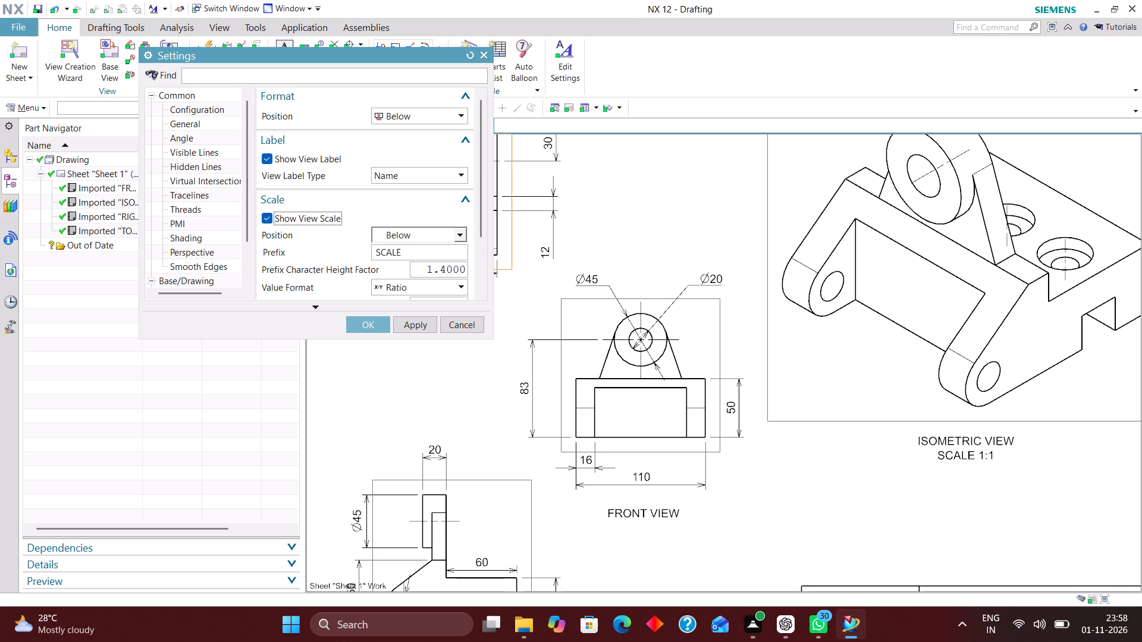
left_click_drag(425, 270, 520, 272)
key("1")
key("Return")
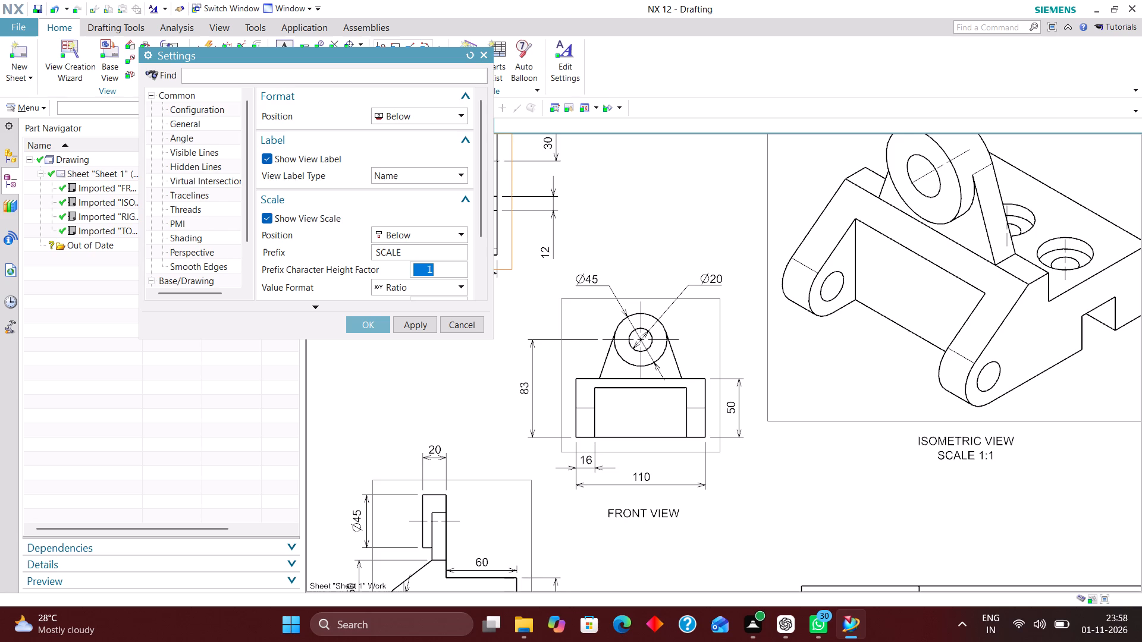
scroll(463, 209, "down", 3)
left_click_drag(426, 226, 530, 226)
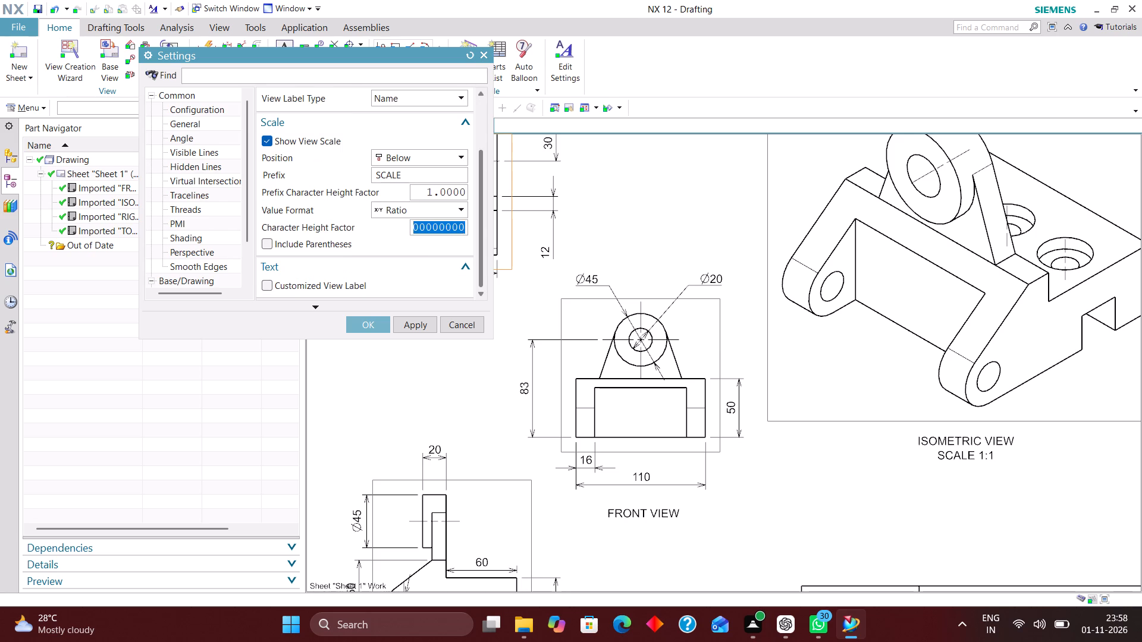
key("1")
key("Return")
Change the top view's scale prefix to "SCALE : " and apply the label settings.
left_click(408, 175)
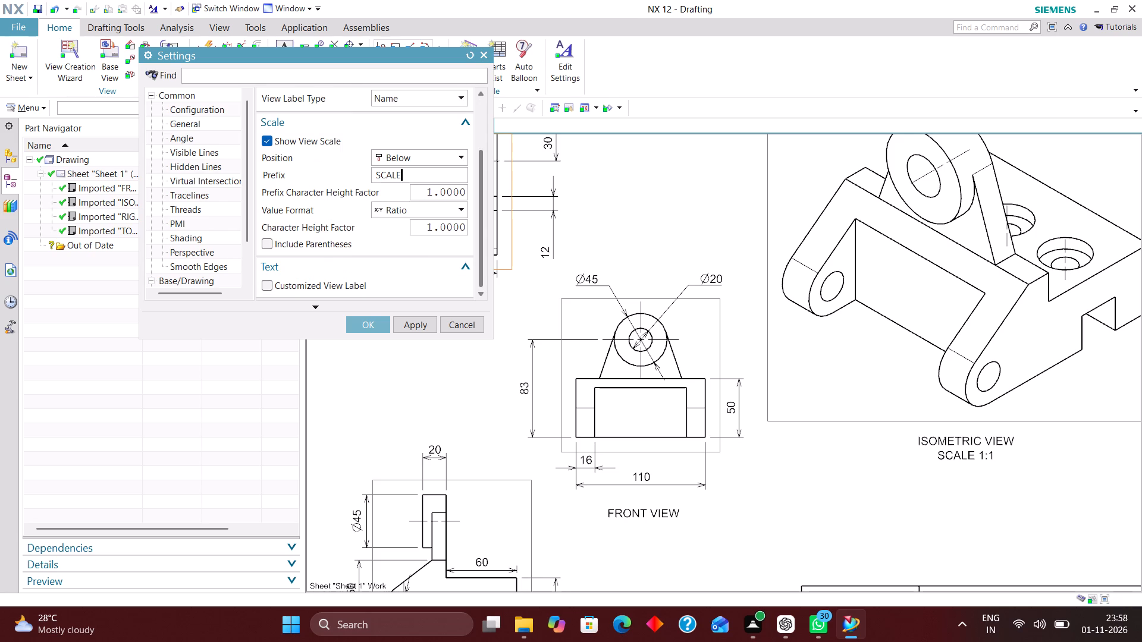
key("space")
type(":")
key("space")
key("Return")
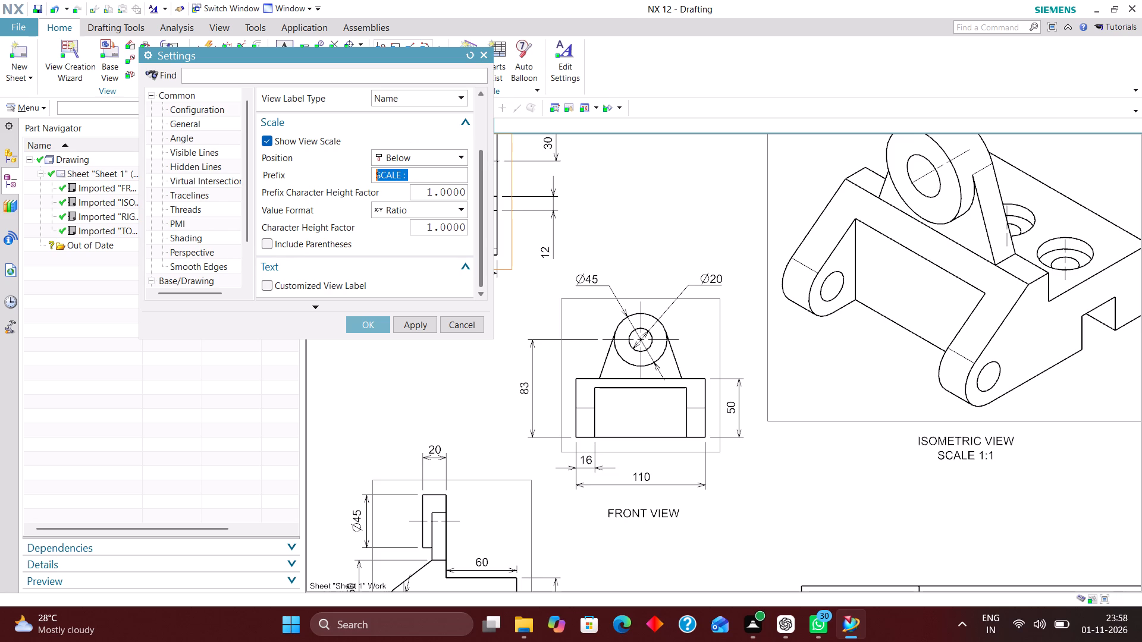
left_click(378, 320)
Show the scale on the front view's label, with the prefix and value character height factors both set to 1.
scroll(410, 267, "down", 2)
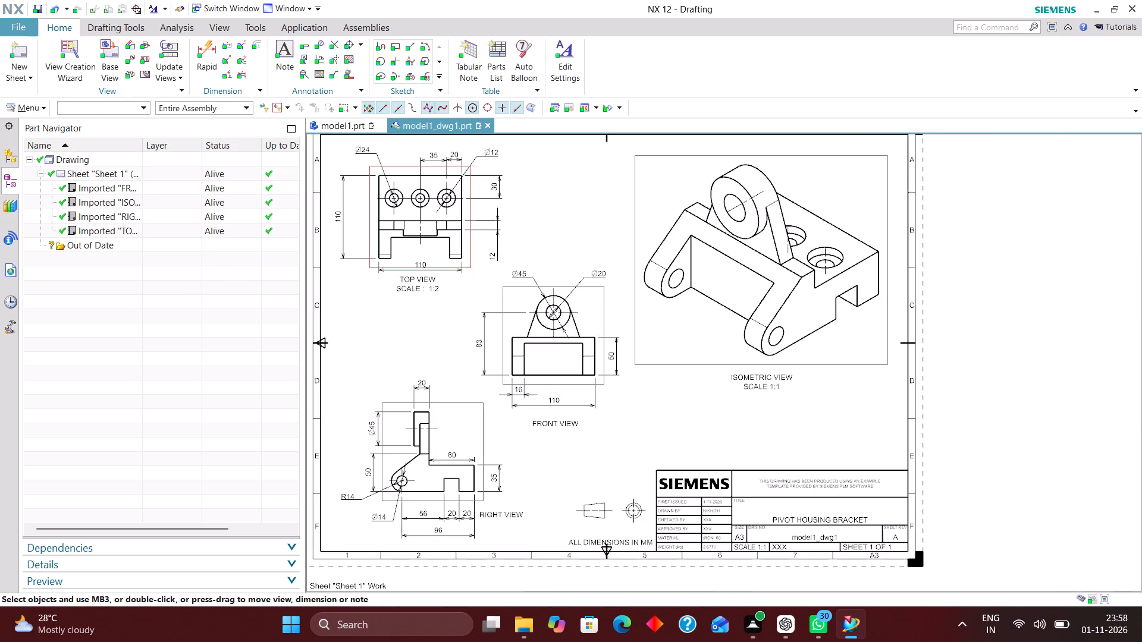
scroll(416, 288, "up", 5)
scroll(441, 256, "down", 3)
scroll(595, 408, "up", 1)
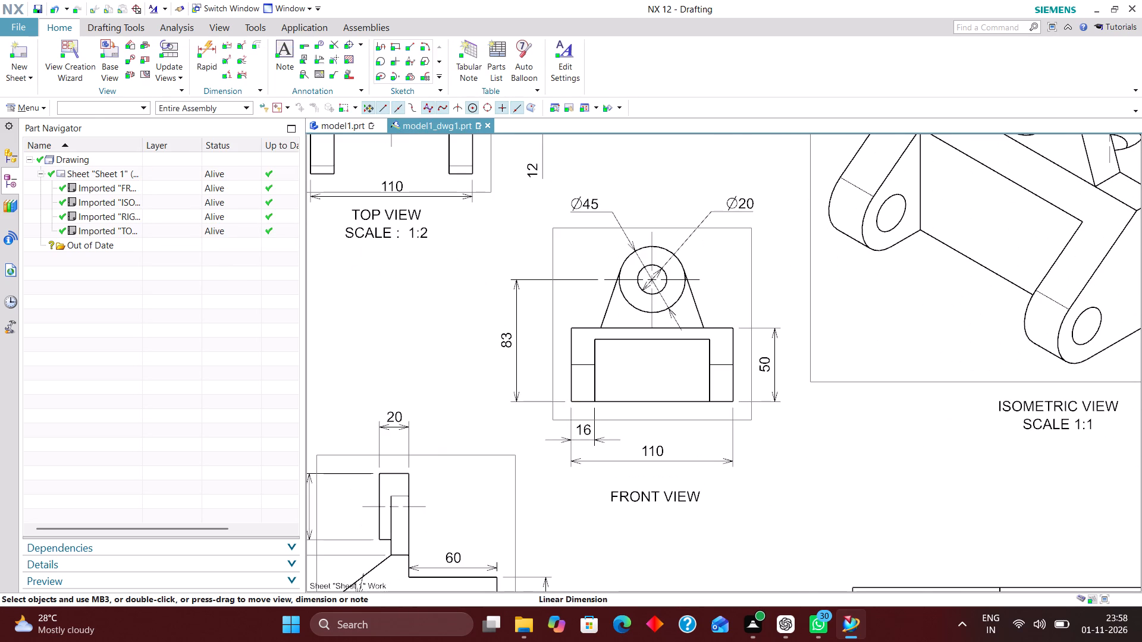
right_click(682, 420)
left_click(721, 151)
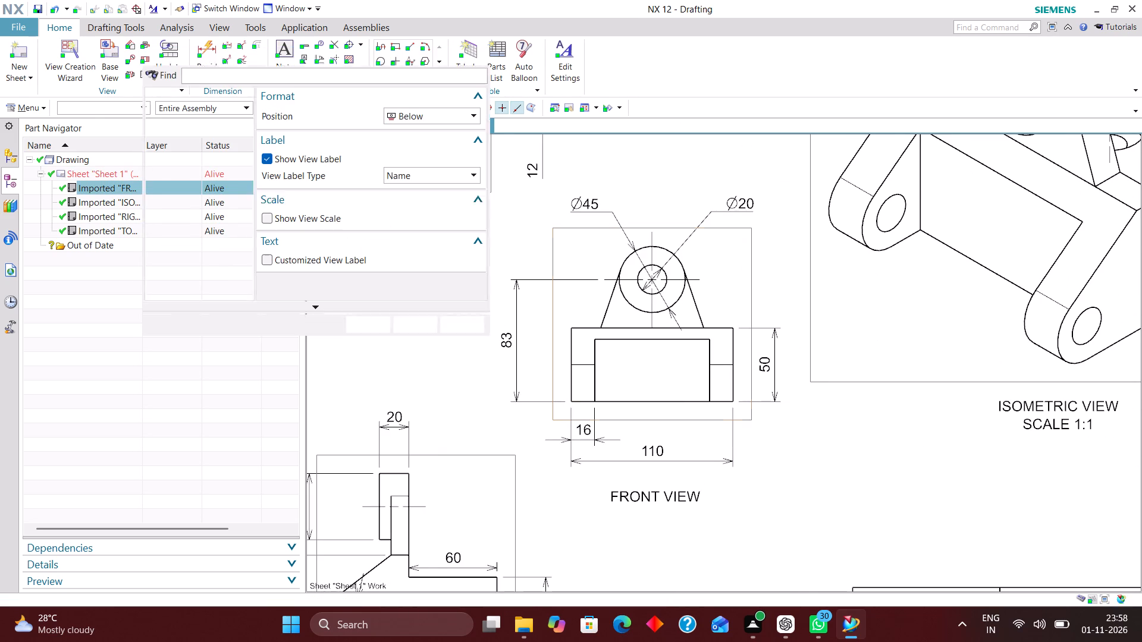
left_click(269, 217)
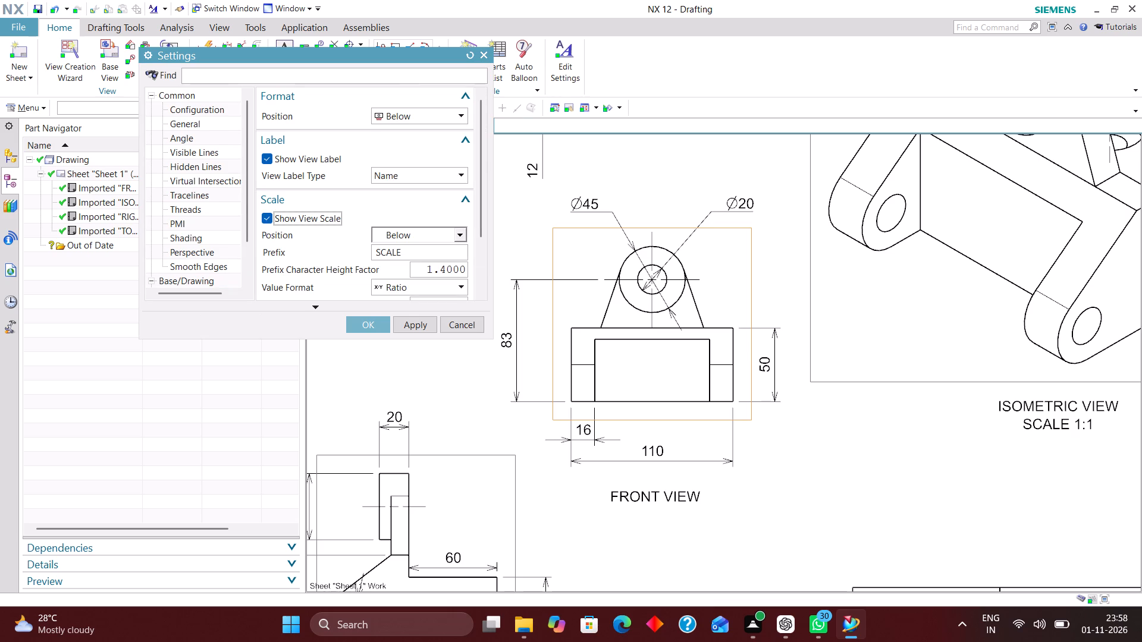
left_click_drag(425, 270, 559, 275)
key("1")
key("Return")
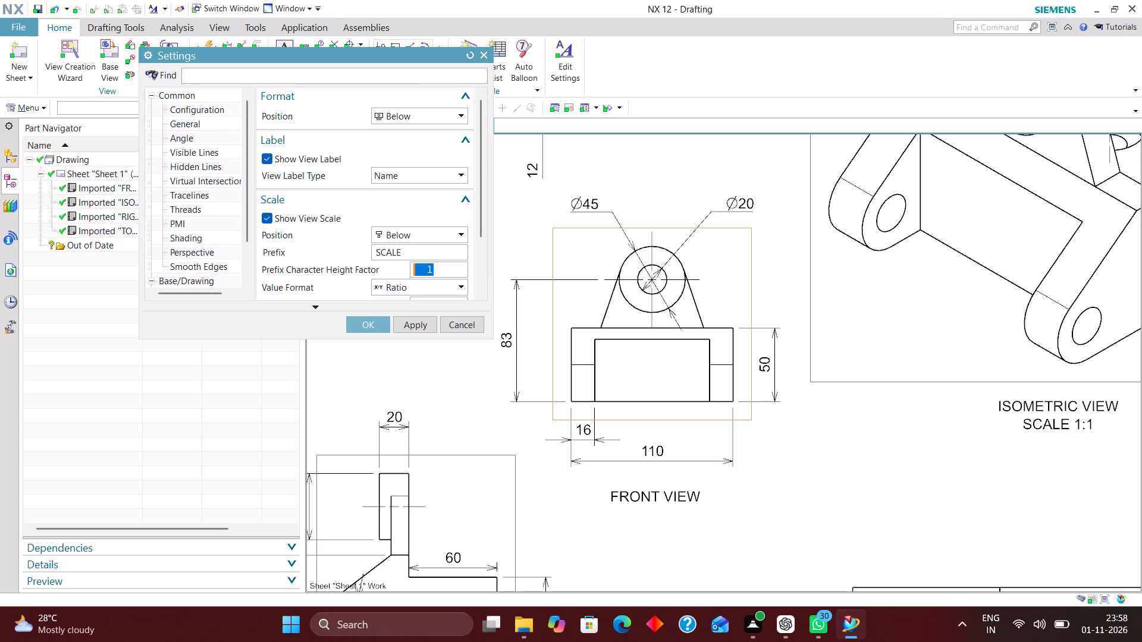
scroll(403, 234, "down", 3)
left_click_drag(422, 224, 551, 230)
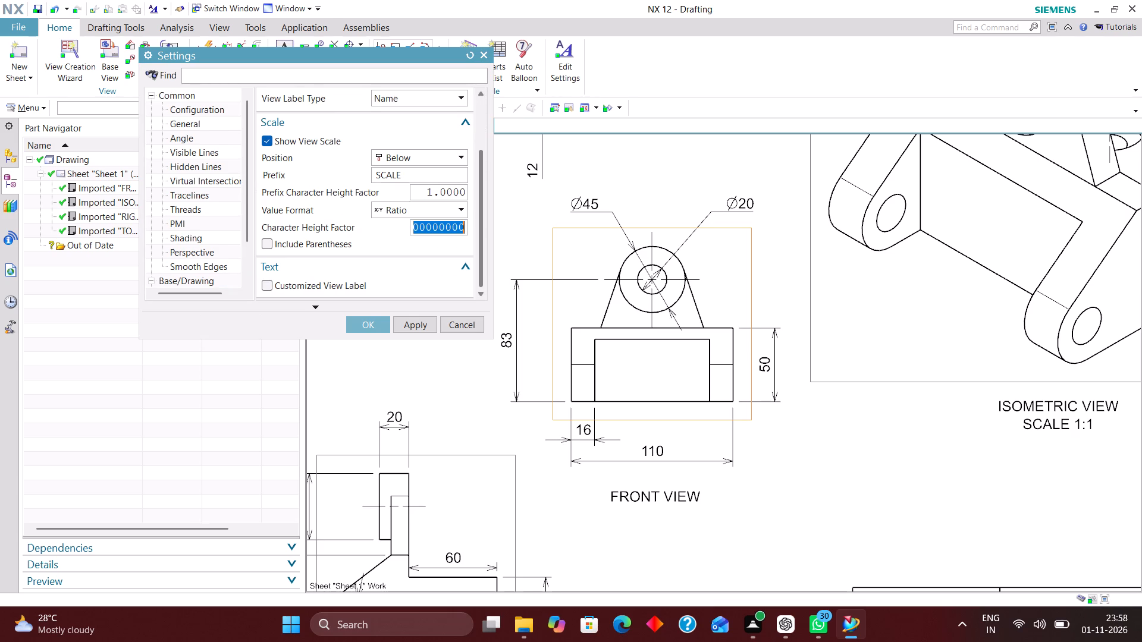
key("1")
key("Return")
Change the front view's scale prefix to "SCALE : " and apply the label settings.
left_click(418, 178)
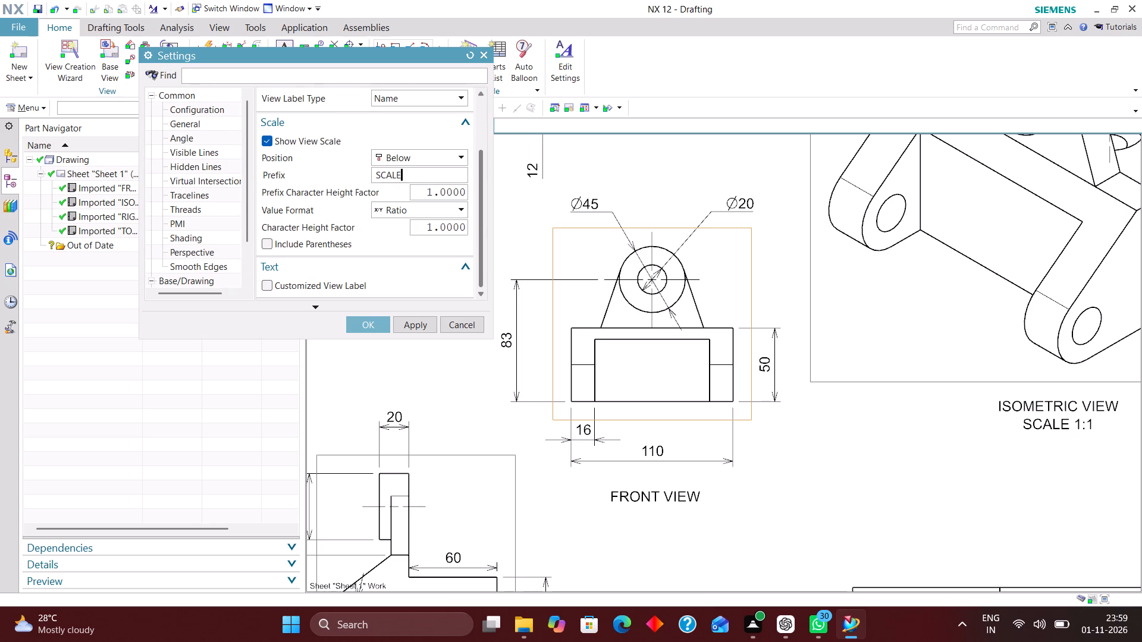
key("space")
type(":")
key("space")
left_click(366, 323)
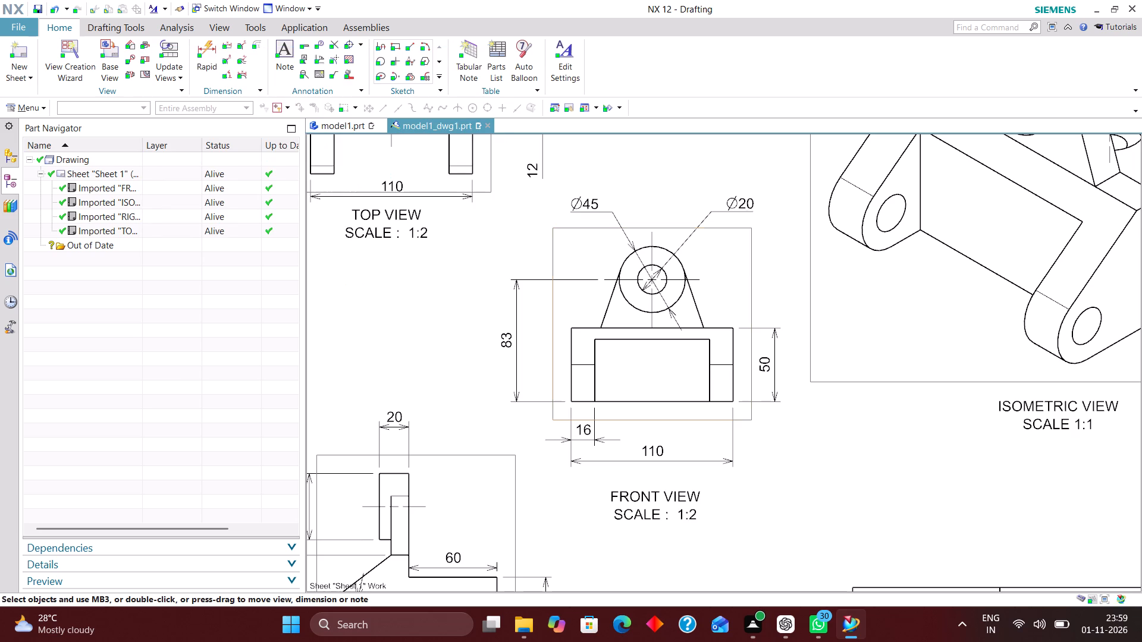
Show the scale on the right view's label, with the prefix and value character height factors both set to 1.
scroll(576, 331, "down", 4)
scroll(558, 481, "up", 4)
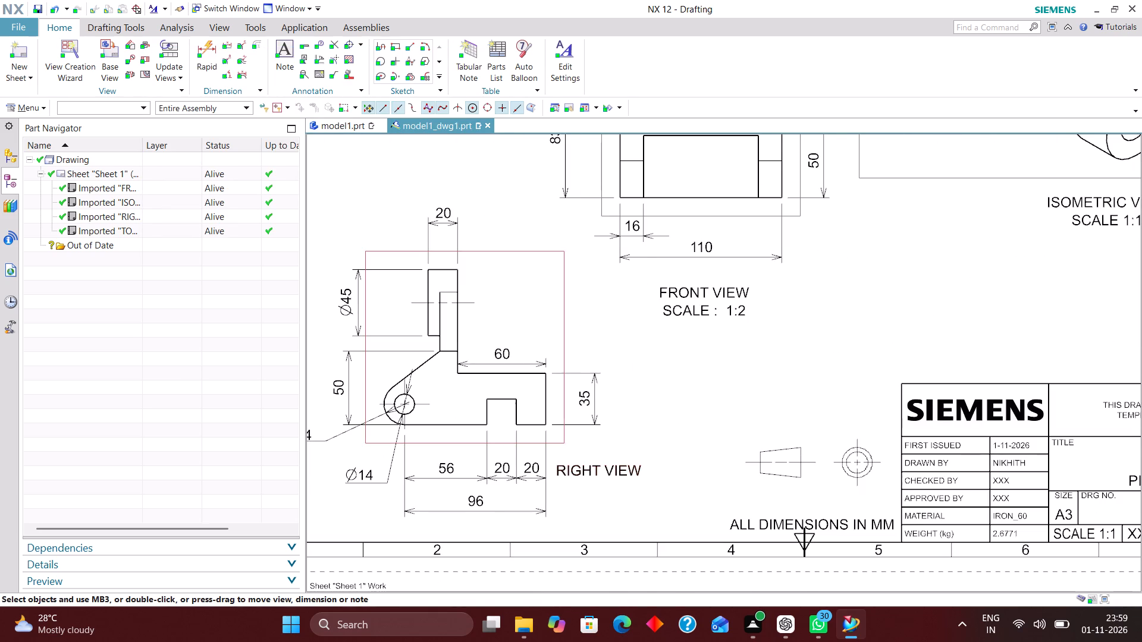
right_click(558, 444)
left_click(617, 181)
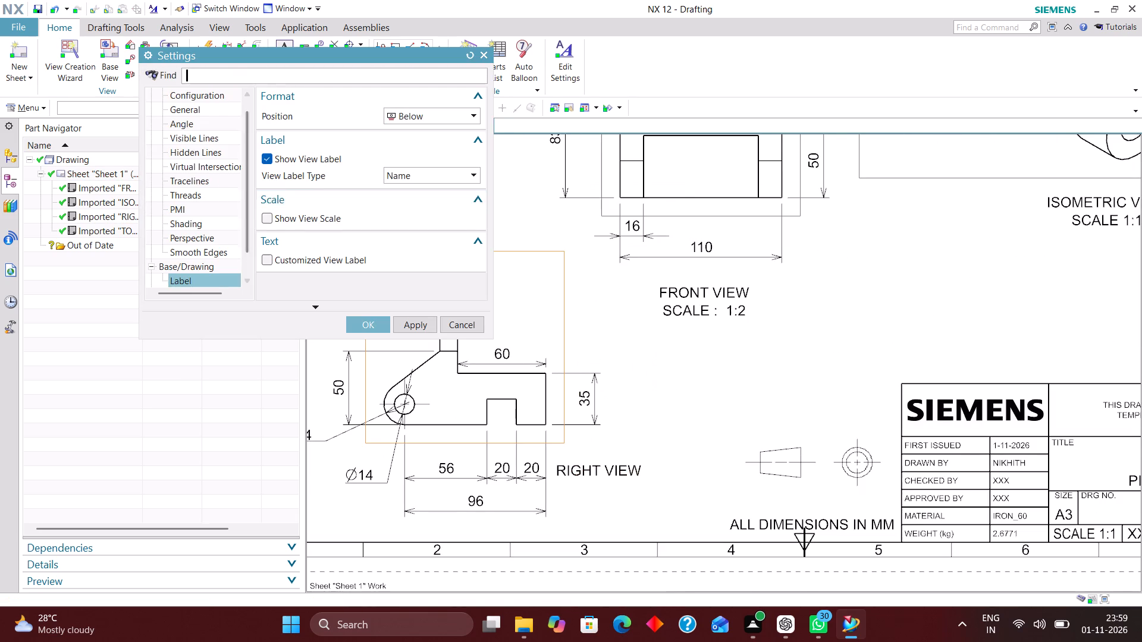
left_click(267, 215)
scroll(412, 226, "down", 2)
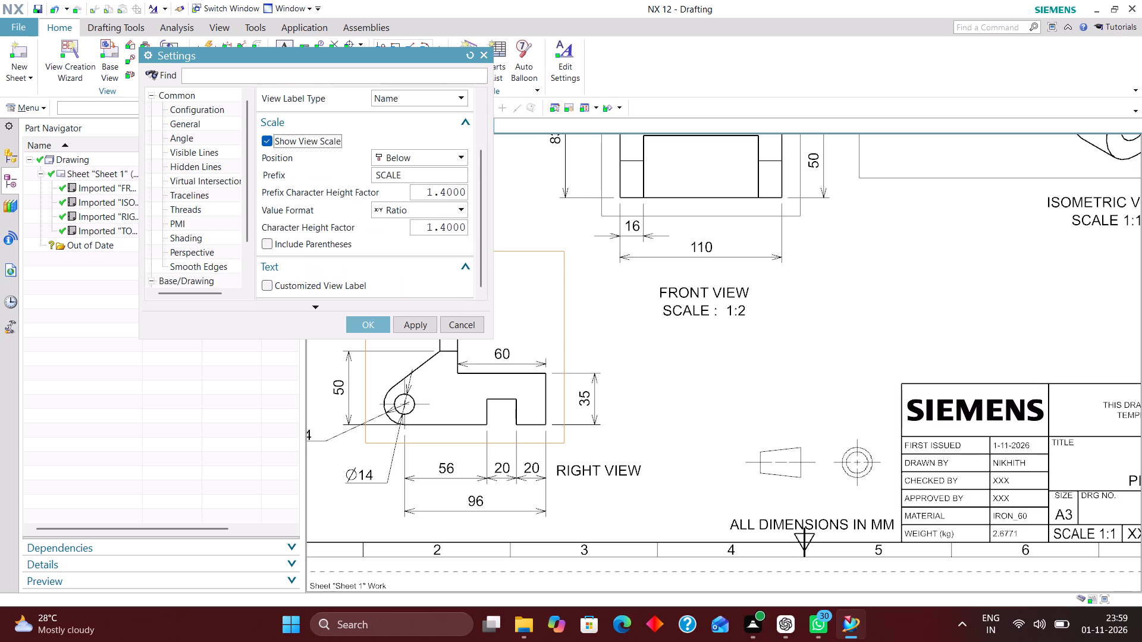
left_click_drag(426, 193, 530, 194)
key("1")
key("Return")
left_click_drag(416, 226, 532, 227)
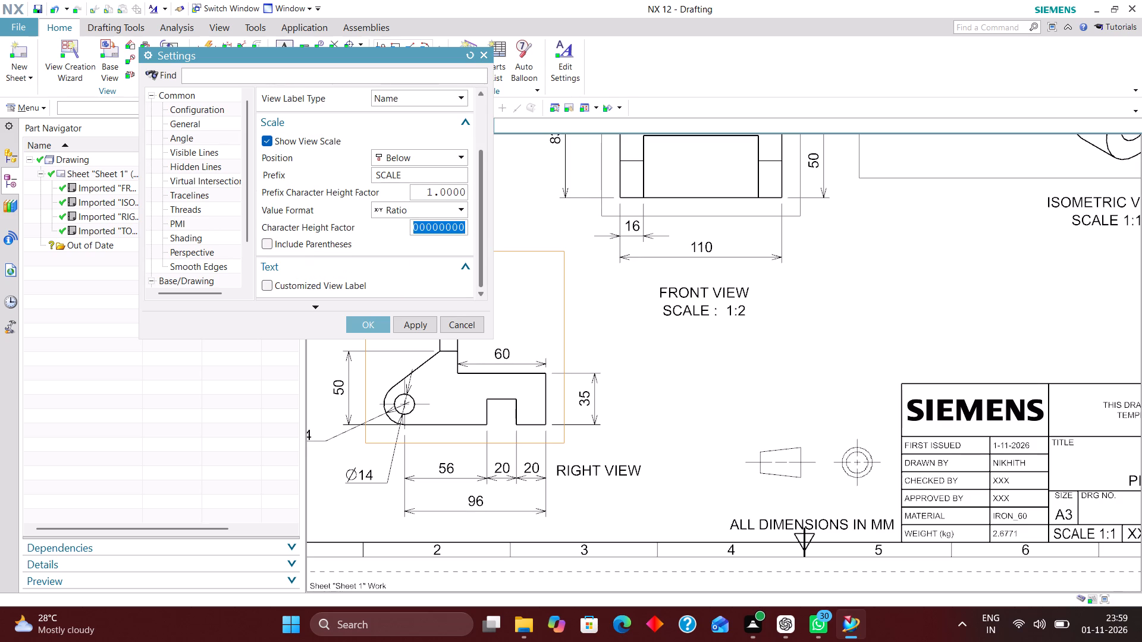
key("1")
key("Return")
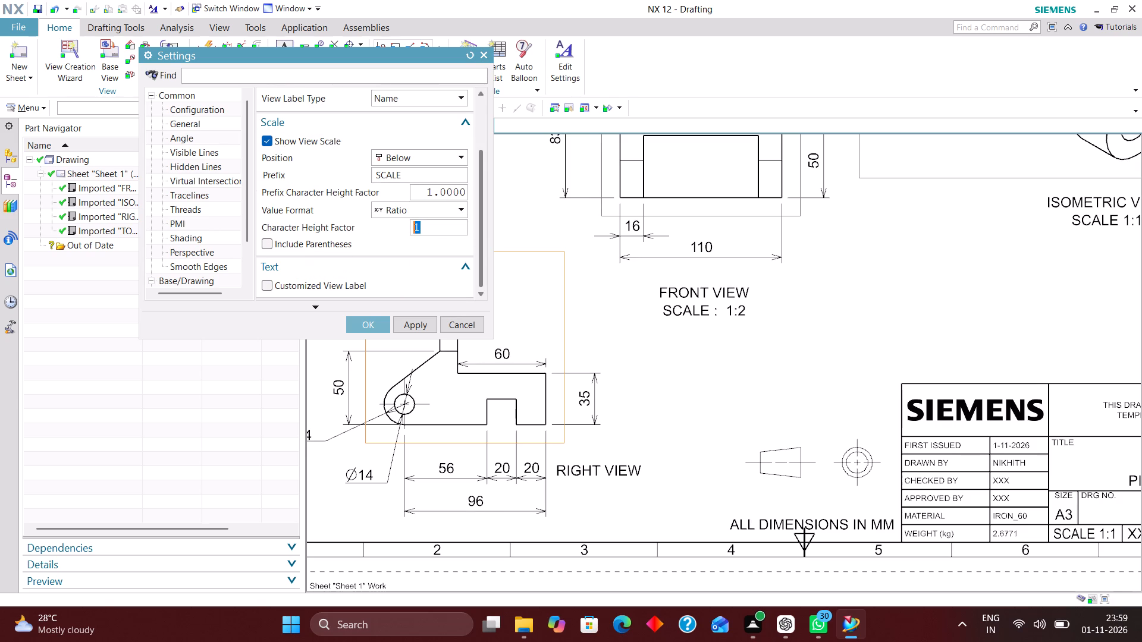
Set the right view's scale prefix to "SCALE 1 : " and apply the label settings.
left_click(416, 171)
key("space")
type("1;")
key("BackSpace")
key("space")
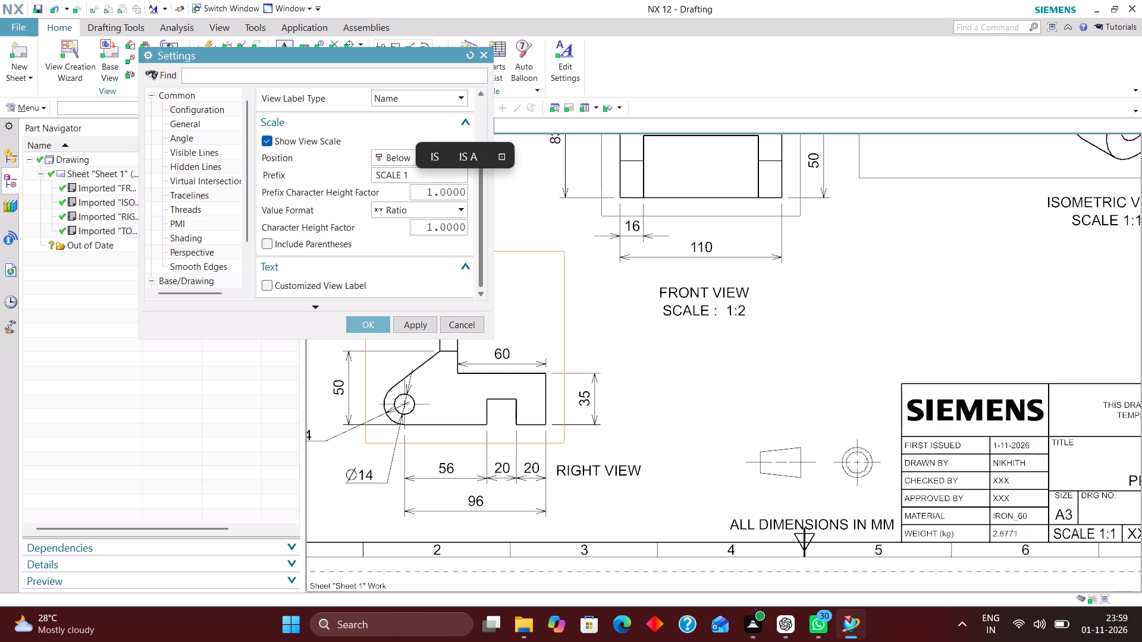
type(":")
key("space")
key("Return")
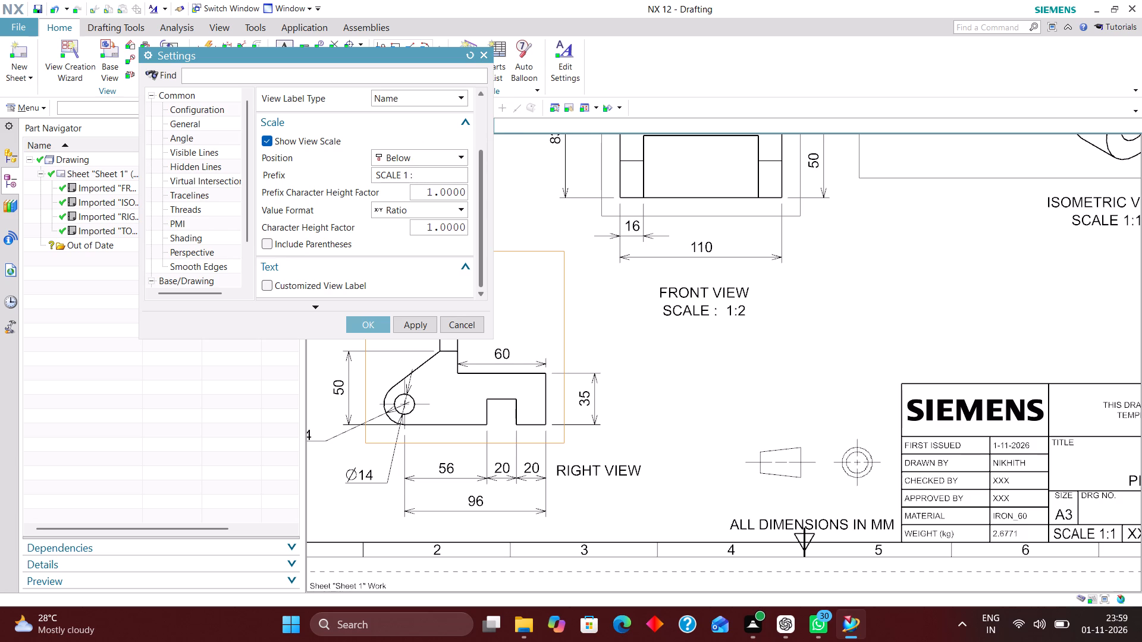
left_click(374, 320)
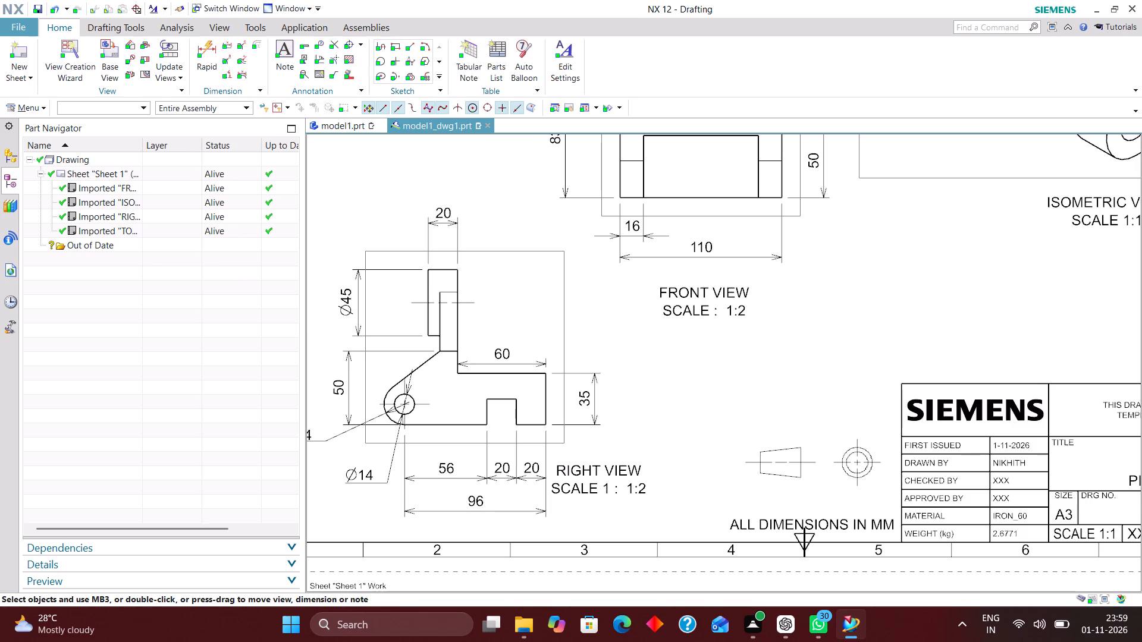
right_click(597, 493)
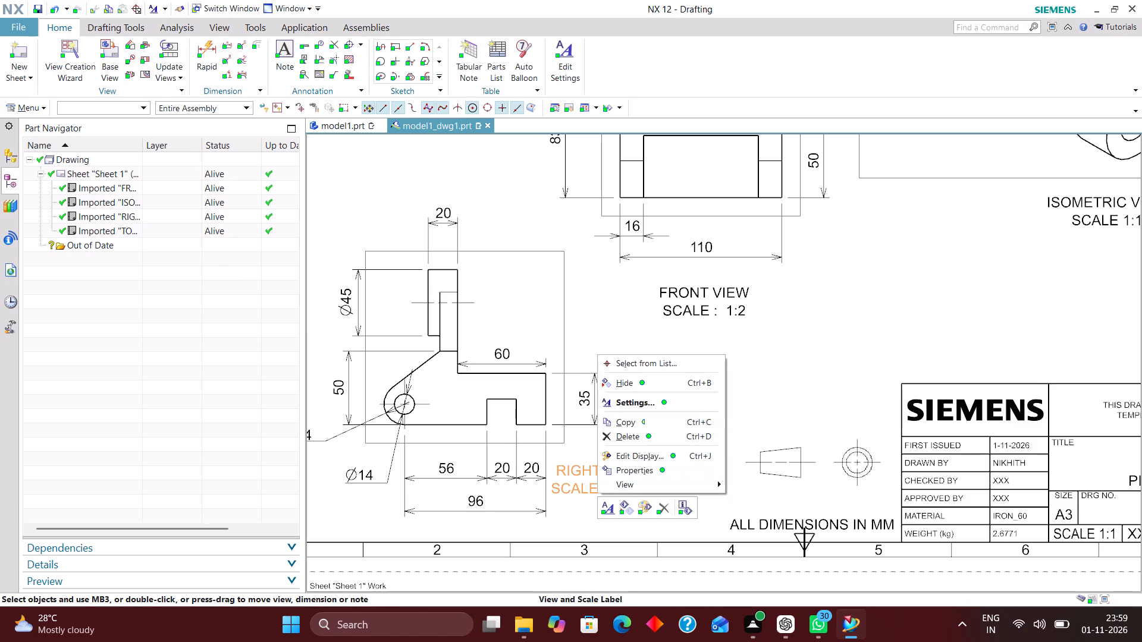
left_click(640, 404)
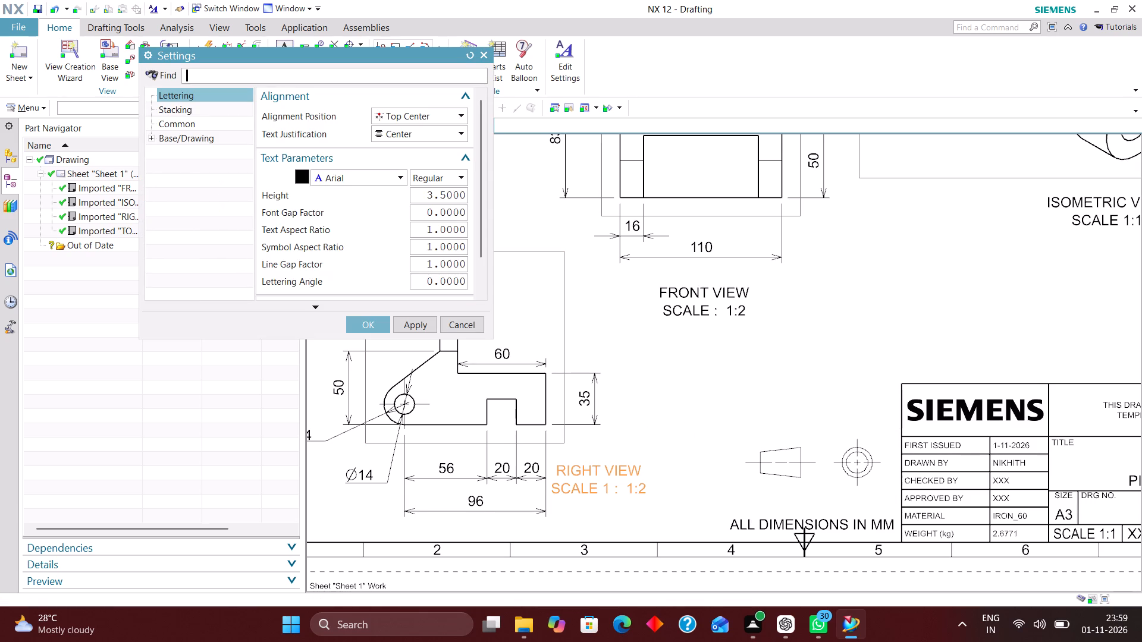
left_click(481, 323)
Change the right view's scale prefix to "SCALE : " and apply the label settings.
right_click(563, 440)
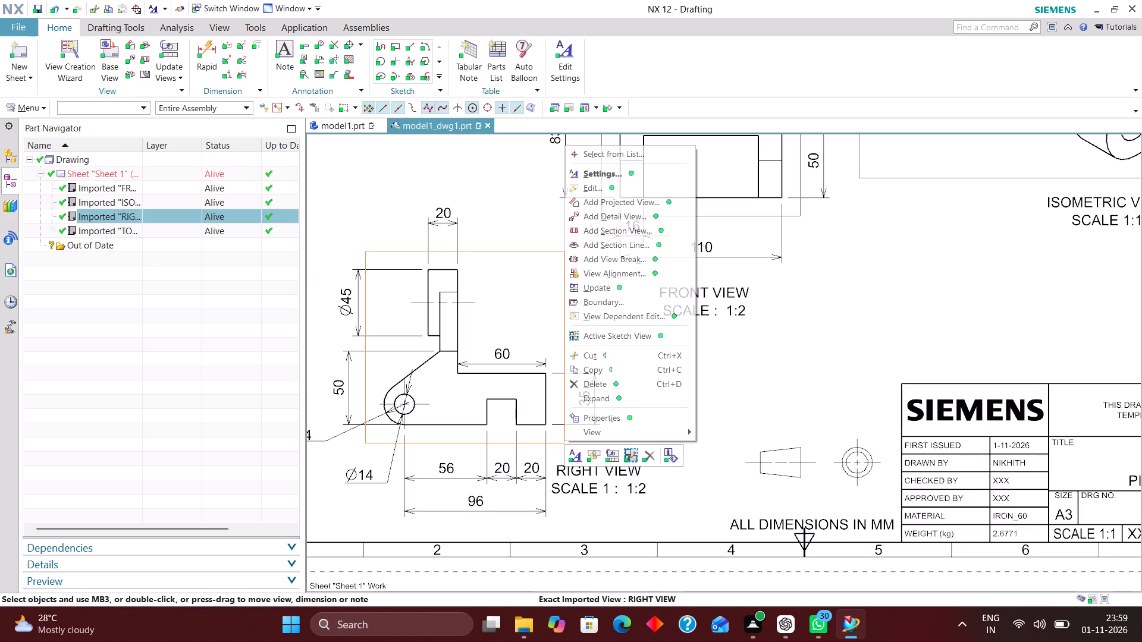
left_click(609, 175)
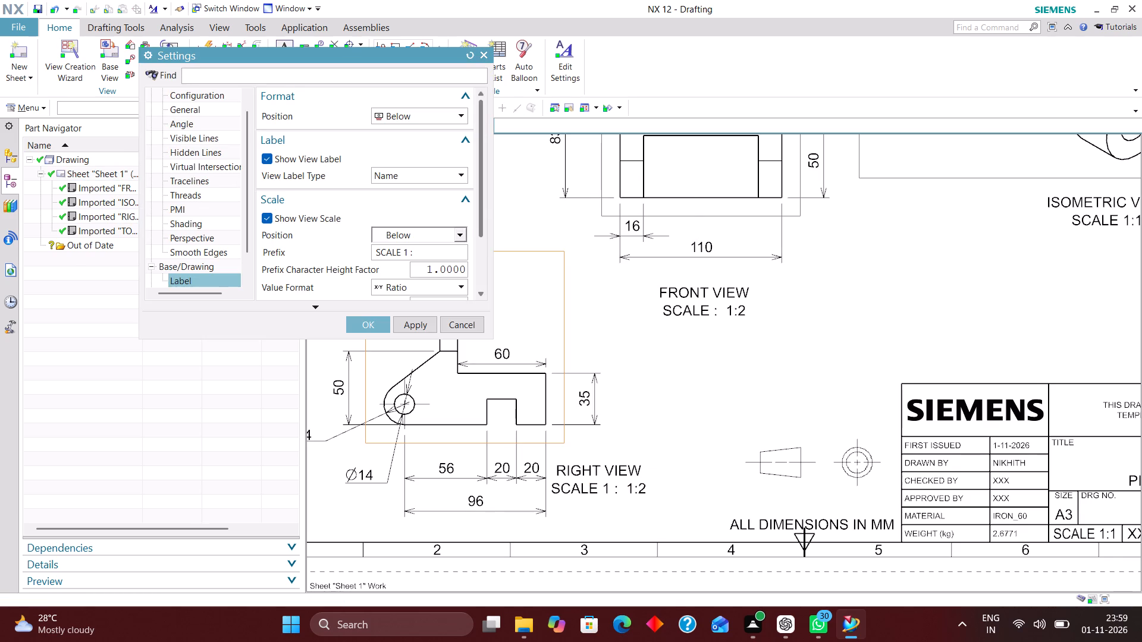
left_click(422, 253)
key("BackSpace")
key("BackSpace")
key("BackSpace")
key("BackSpace")
key("BackSpace")
key("space")
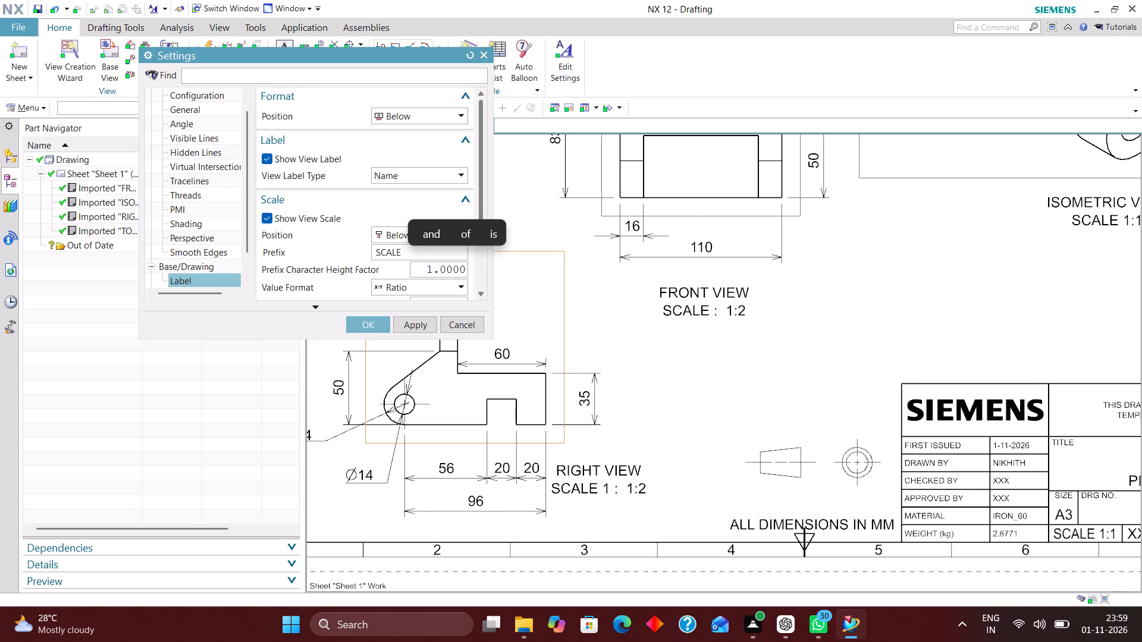
type(":")
key("space")
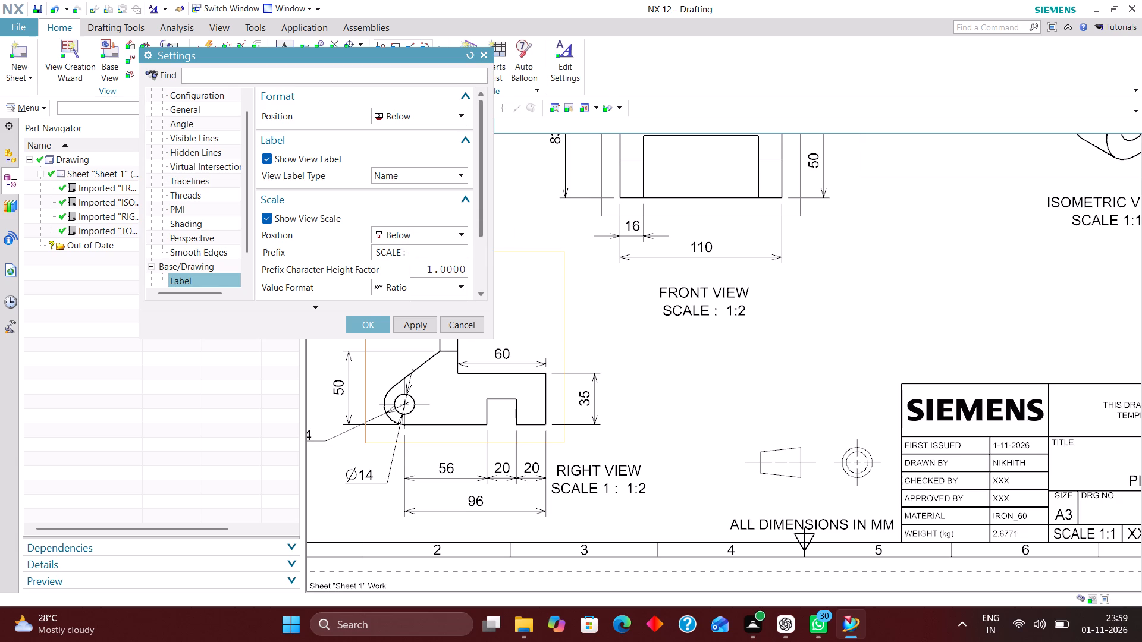
key("Return")
scroll(458, 240, "down", 2)
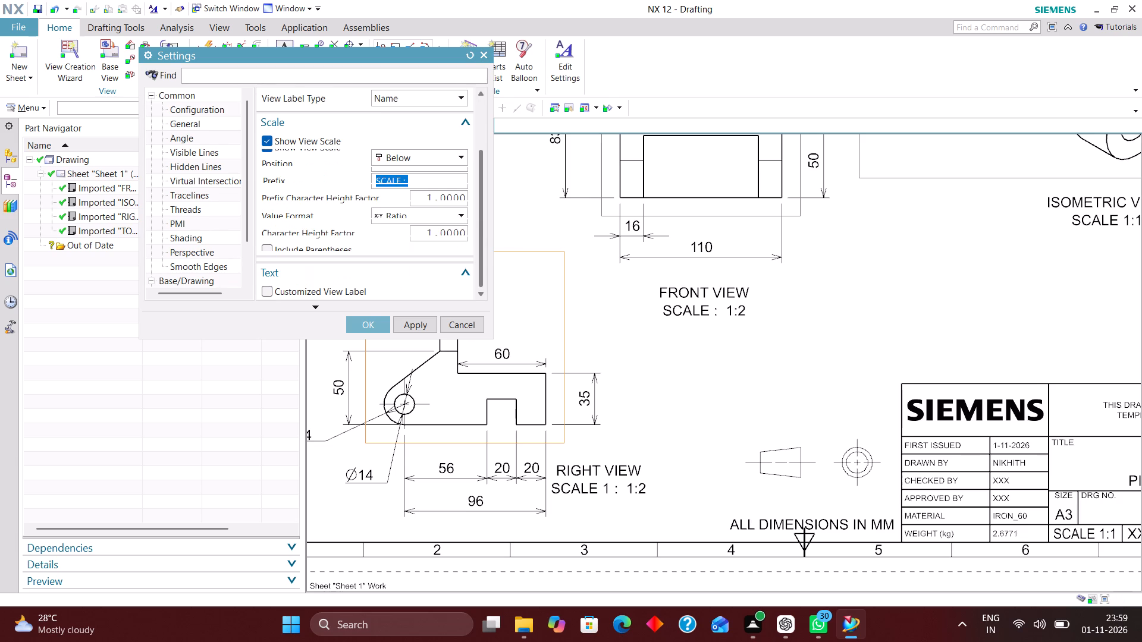
scroll(437, 253, "down", 1)
left_click(370, 325)
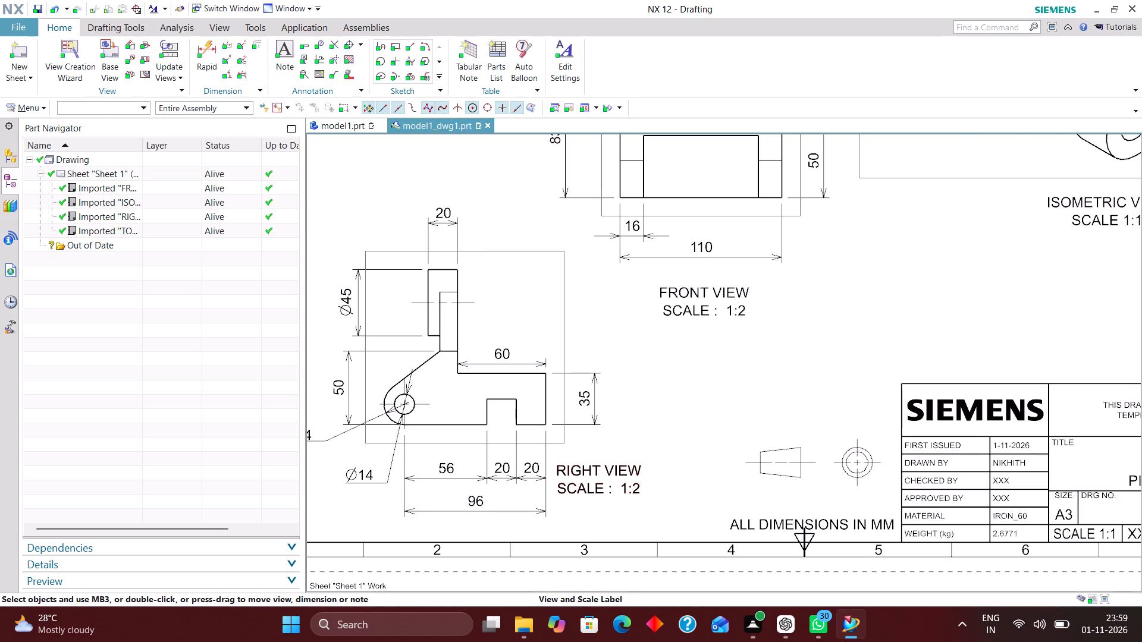
Set the text justification of the isometric view's label to Left.
scroll(659, 454, "down", 2)
scroll(658, 448, "up", 2)
scroll(660, 448, "down", 4)
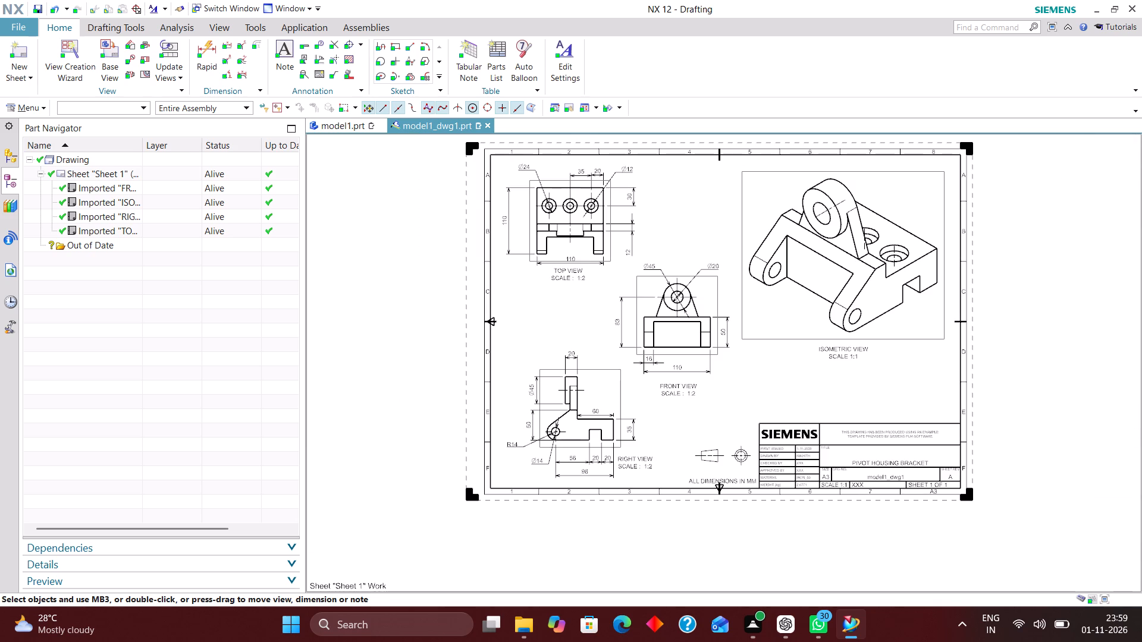
right_click_drag(793, 366, 727, 393)
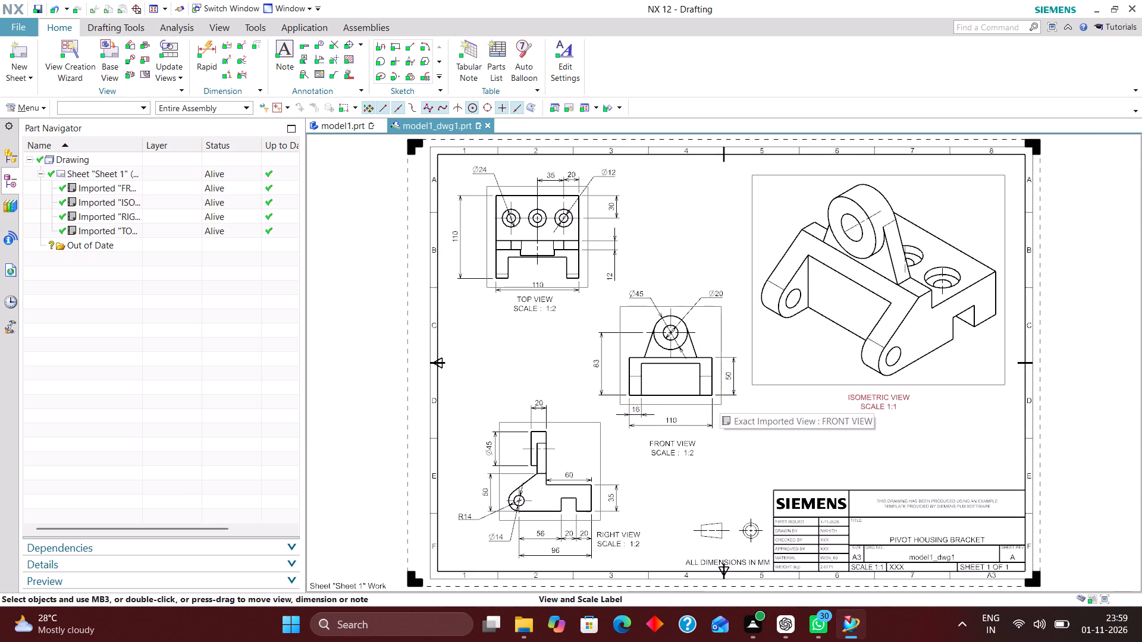
double_click(887, 402)
left_click(415, 137)
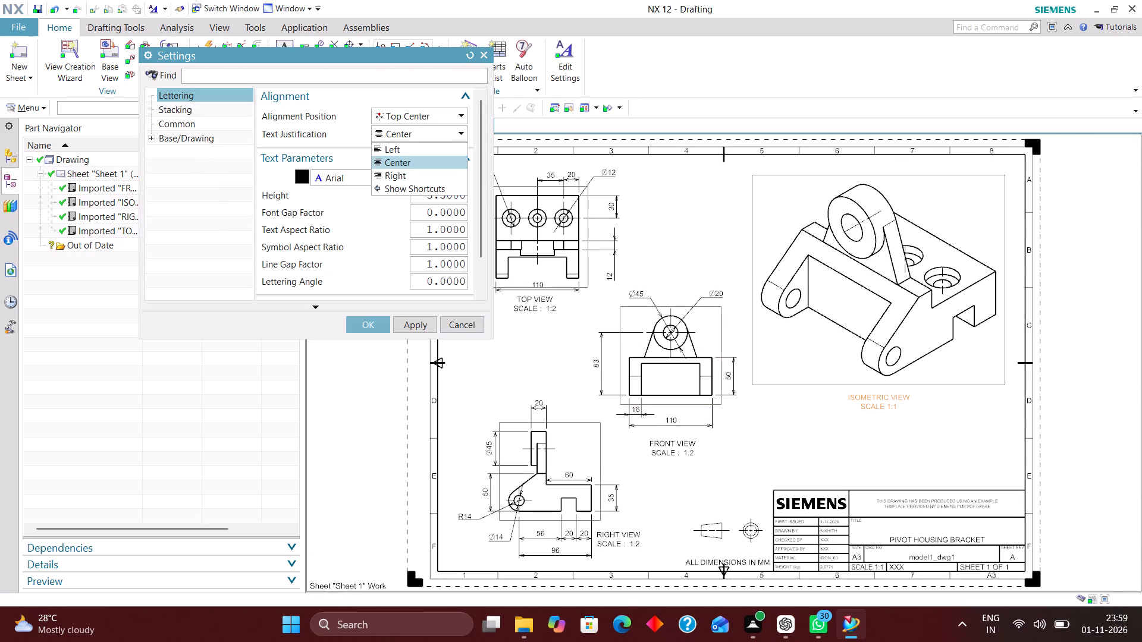
left_click(409, 144)
left_click(371, 324)
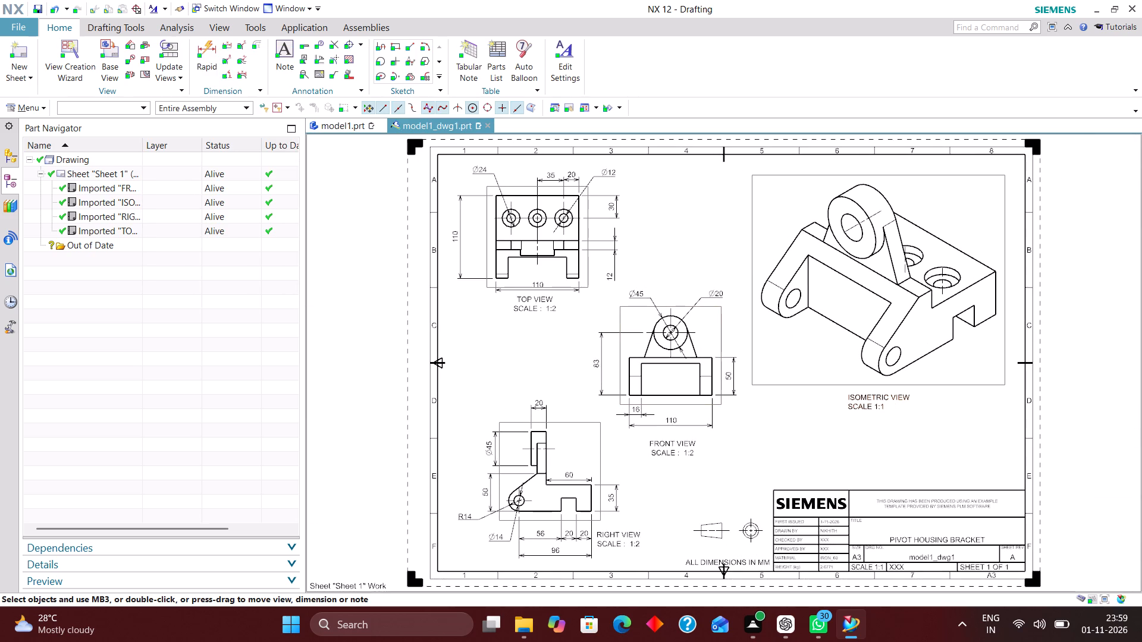
Set the text justification of the front view's label to Left.
double_click(678, 452)
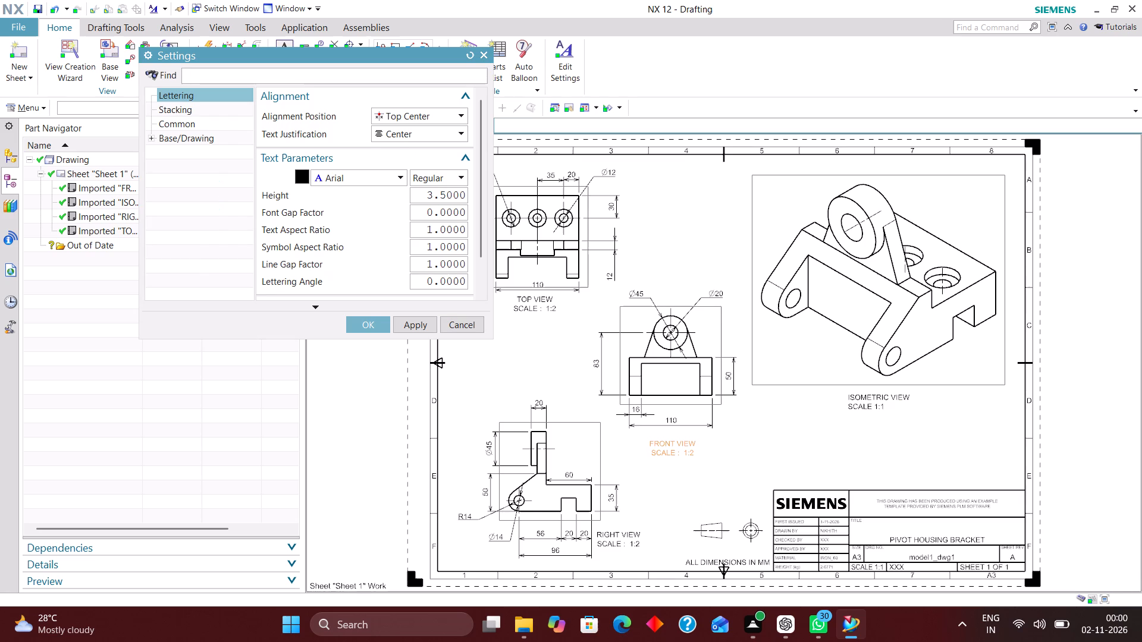
left_click(445, 133)
left_click(427, 146)
left_click(378, 320)
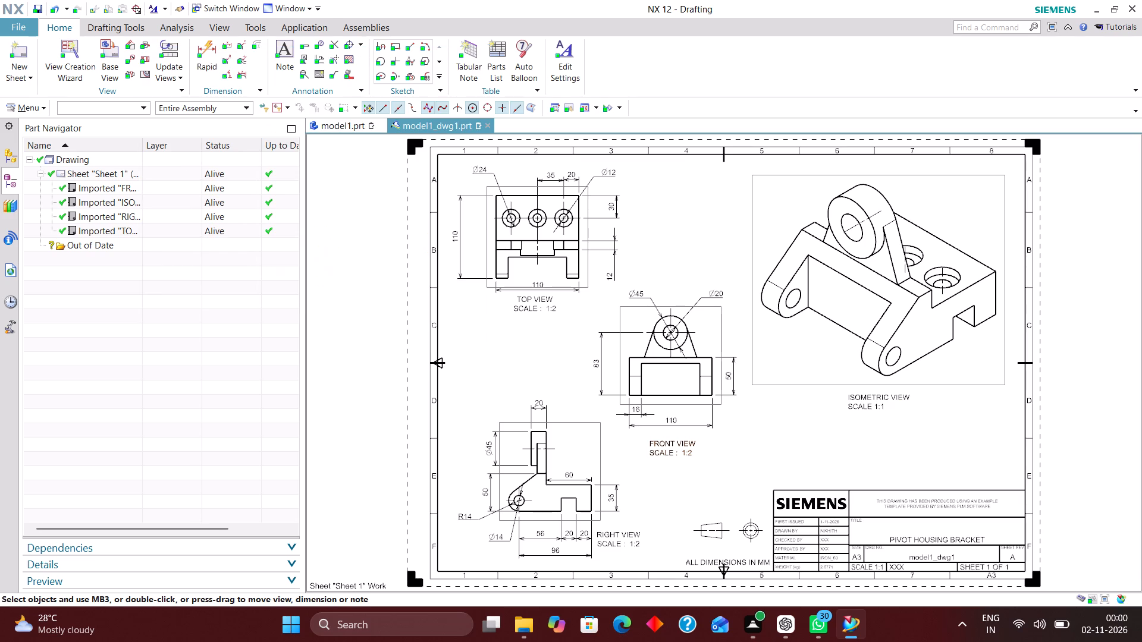
Set the text justification of the right view's label to Left.
double_click(629, 538)
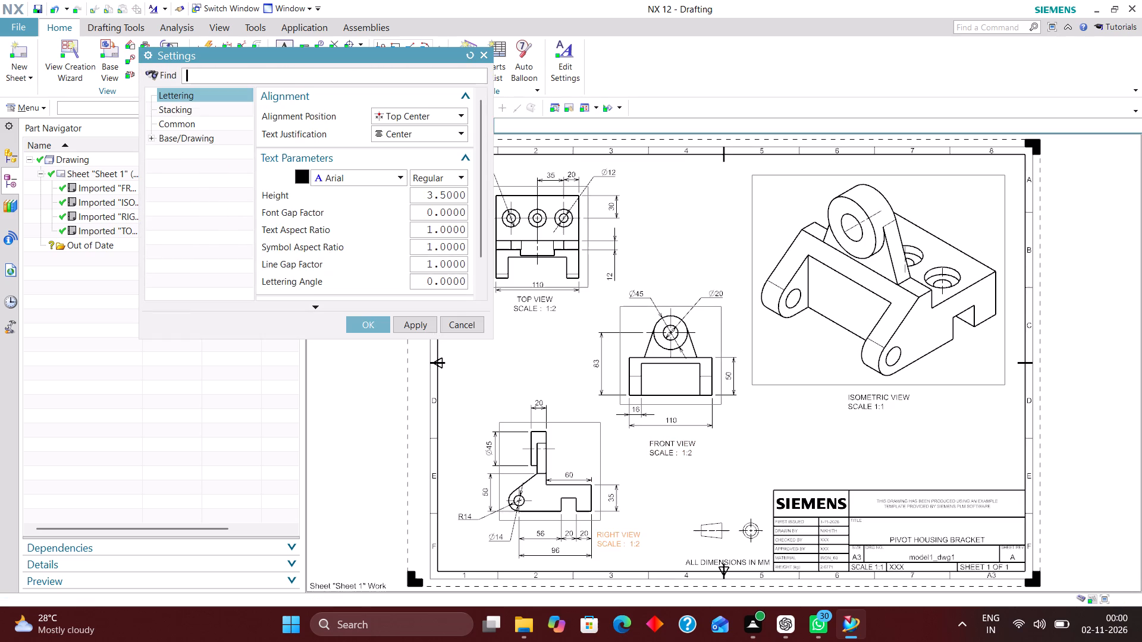
left_click(447, 134)
left_click(426, 149)
left_click(379, 328)
Set the text justification of the top view's label to Left.
double_click(534, 300)
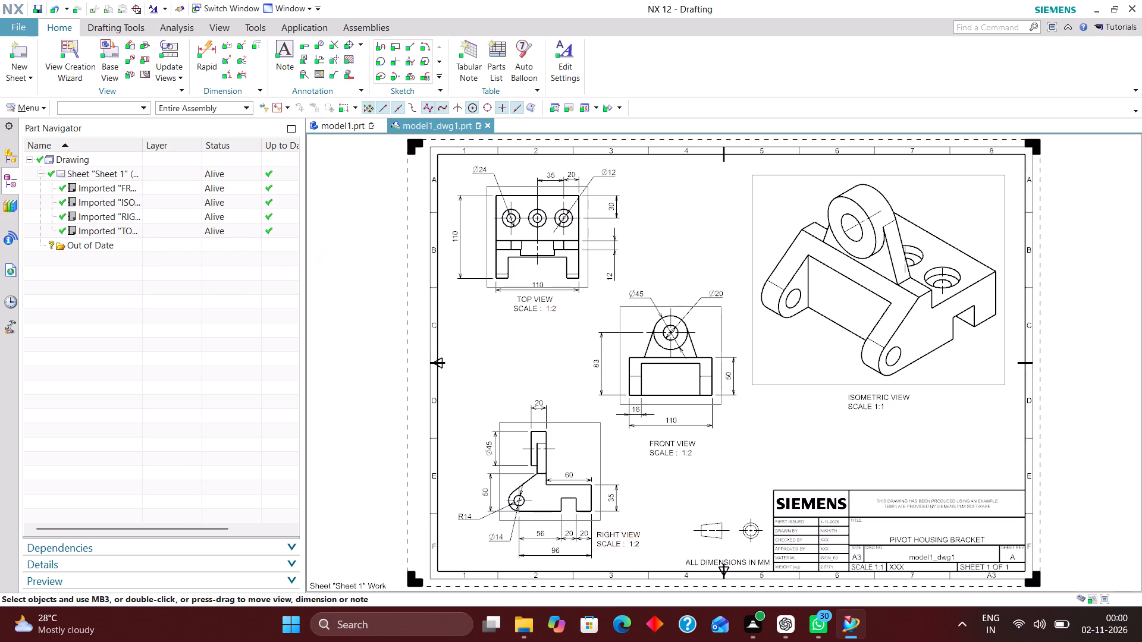
left_click(439, 135)
left_click(414, 155)
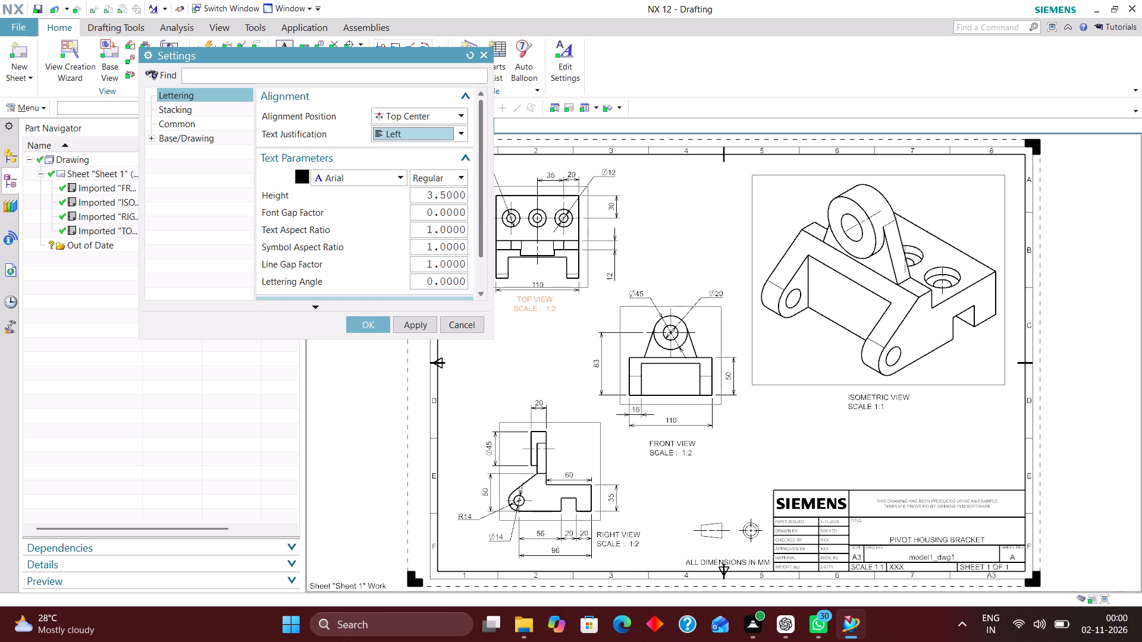
left_click(372, 333)
left_click(363, 318)
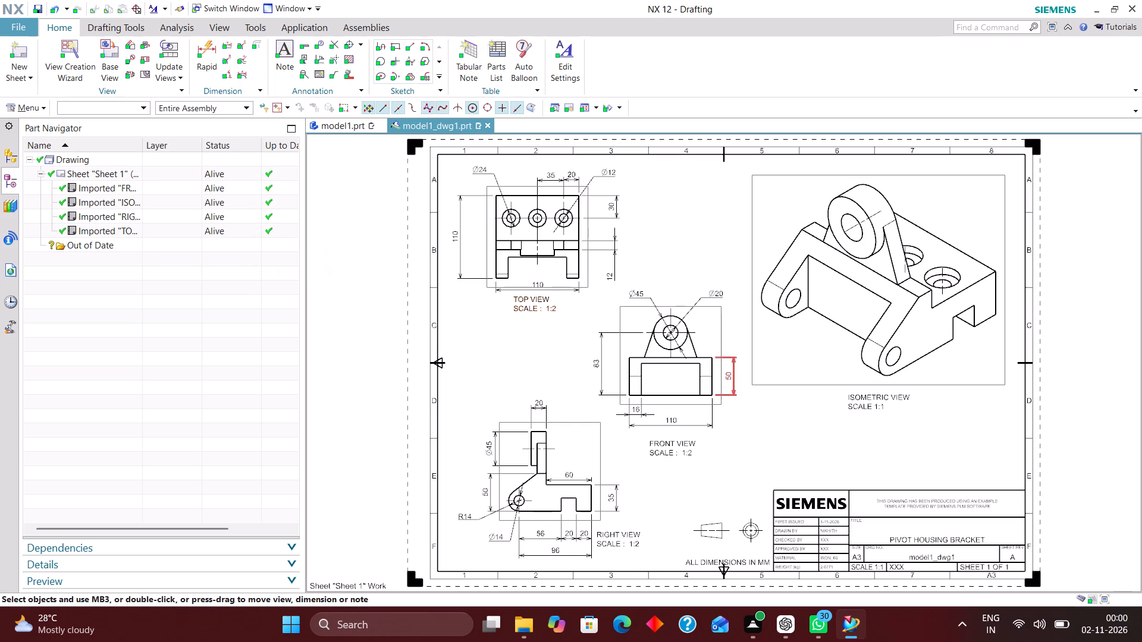
Turn off the display of view borders in the drafting preferences' view workflow settings.
scroll(735, 438, "up", 2)
scroll(693, 402, "down", 3)
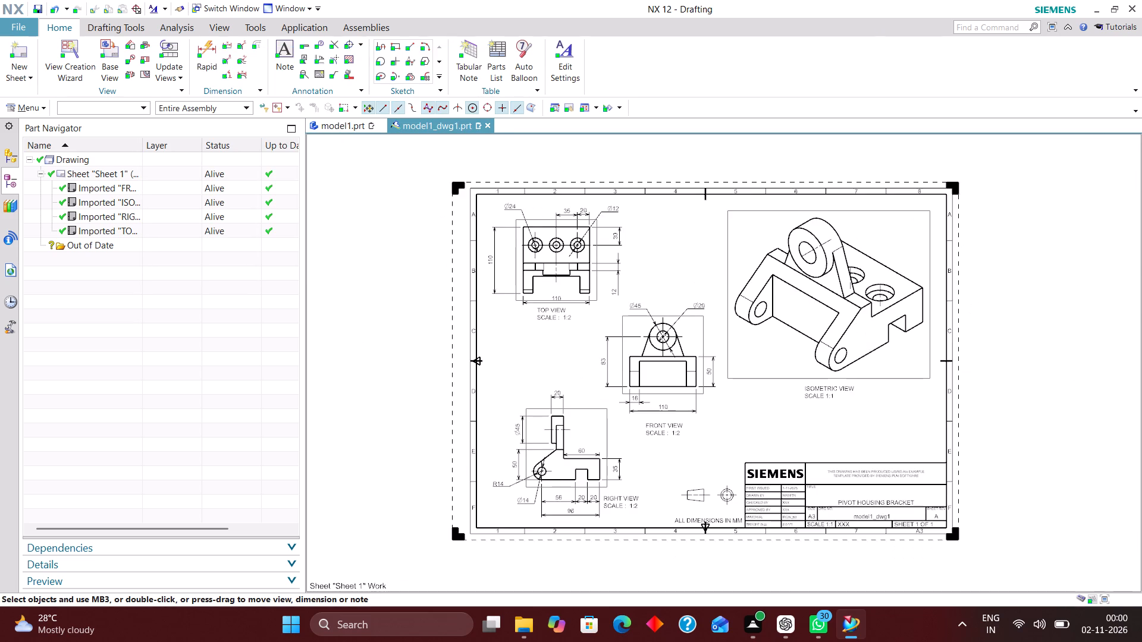
right_click_drag(736, 399, 720, 409)
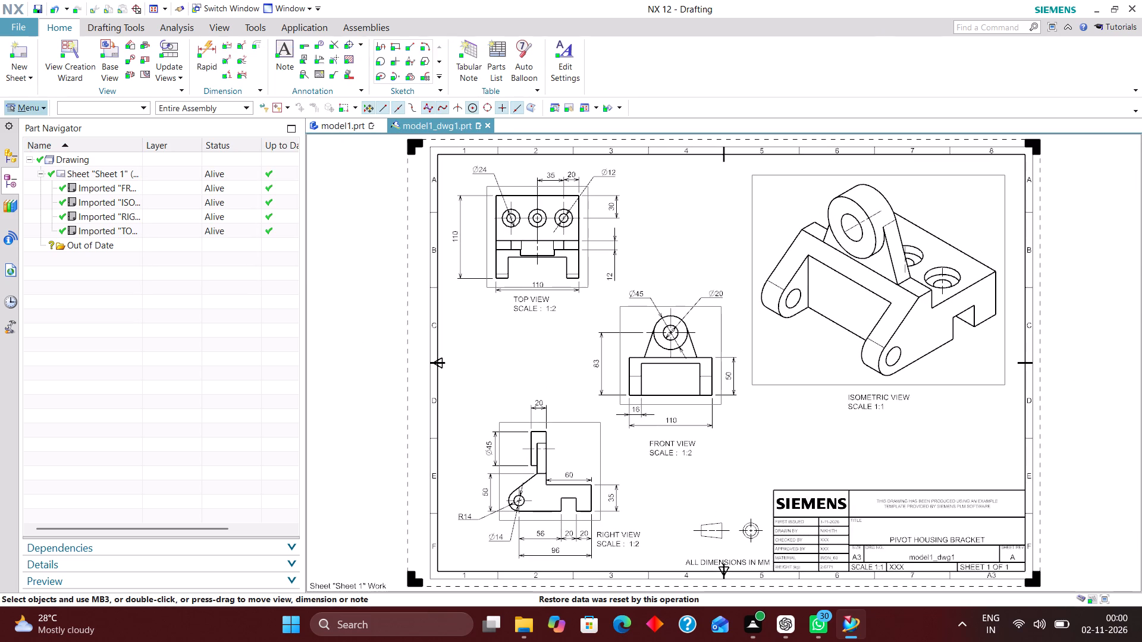
left_click(40, 106)
left_click(45, 250)
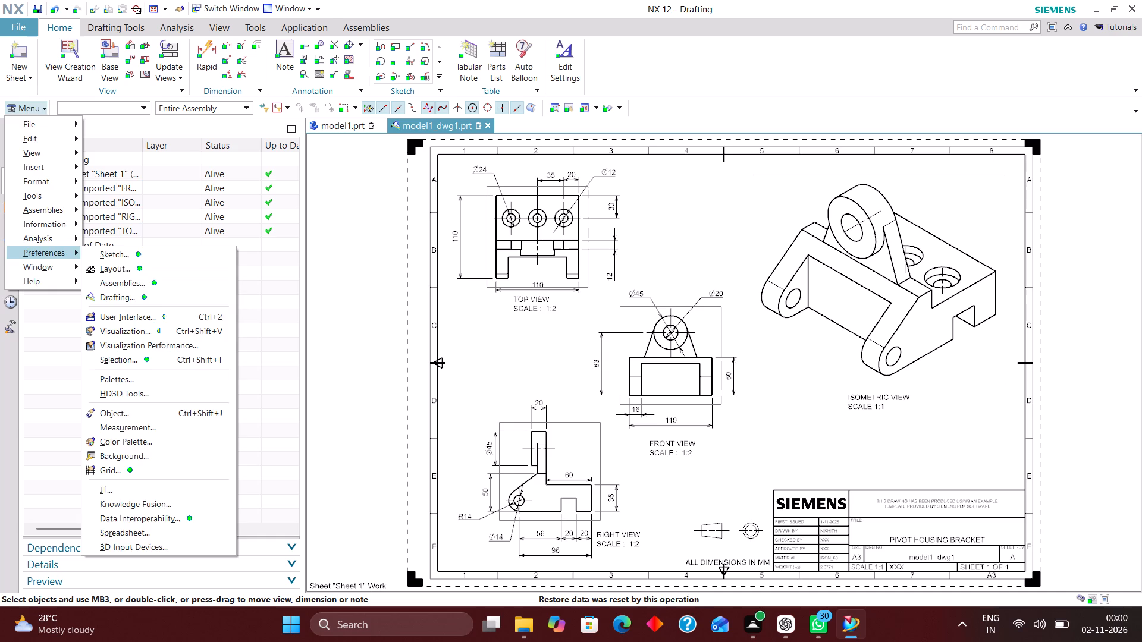
left_click(163, 296)
scroll(200, 263, "down", 5)
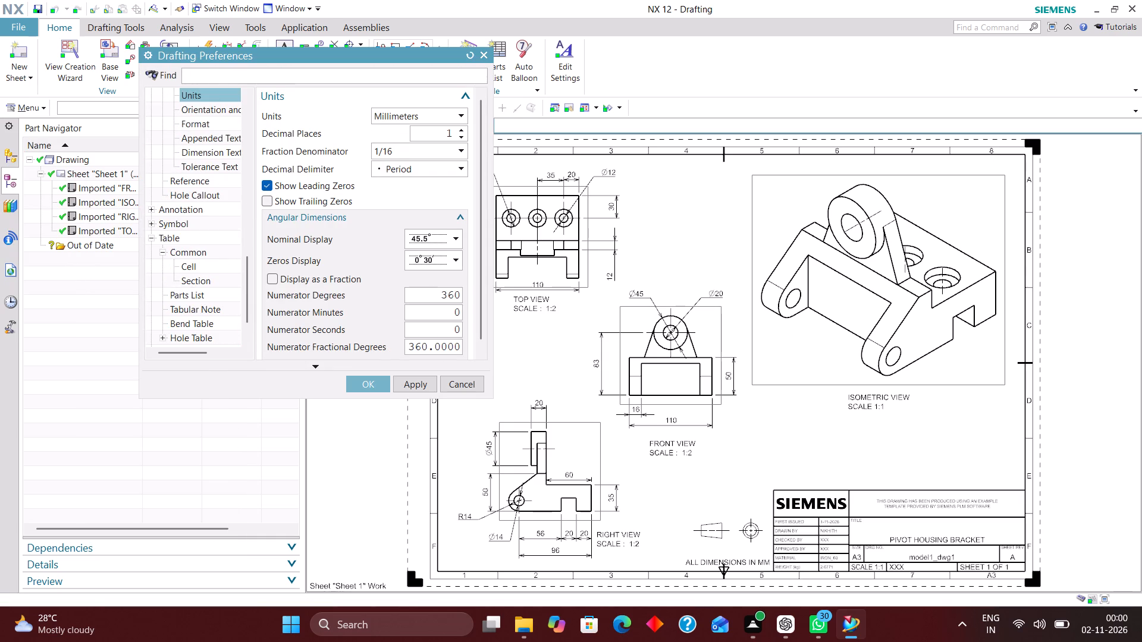
scroll(199, 262, "down", 1)
scroll(200, 262, "up", 10)
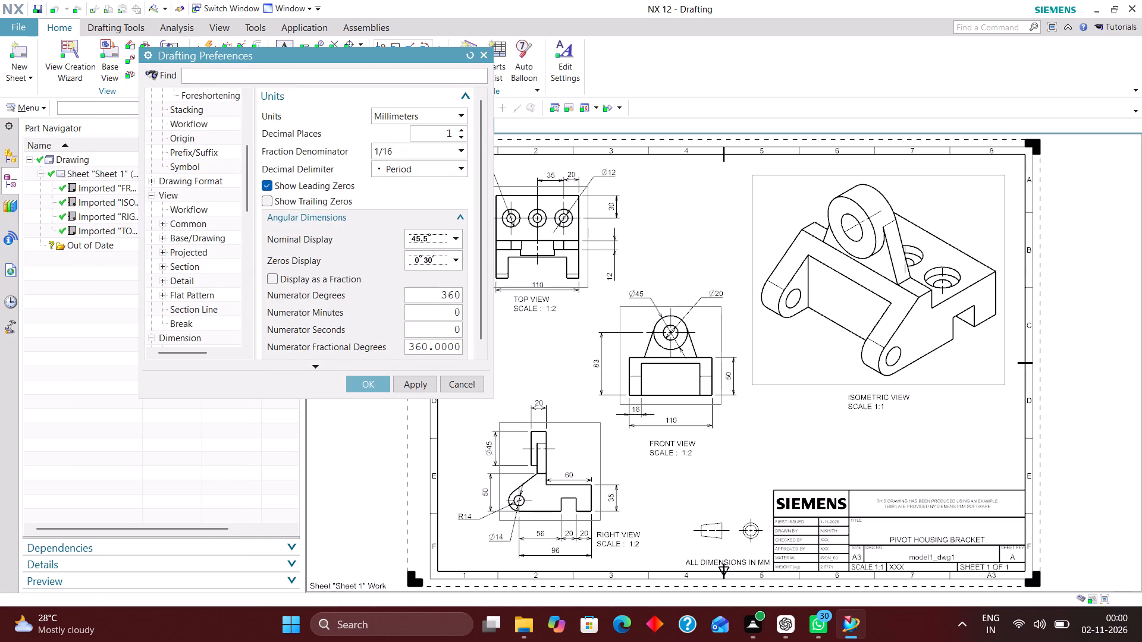
left_click(205, 207)
left_click(266, 113)
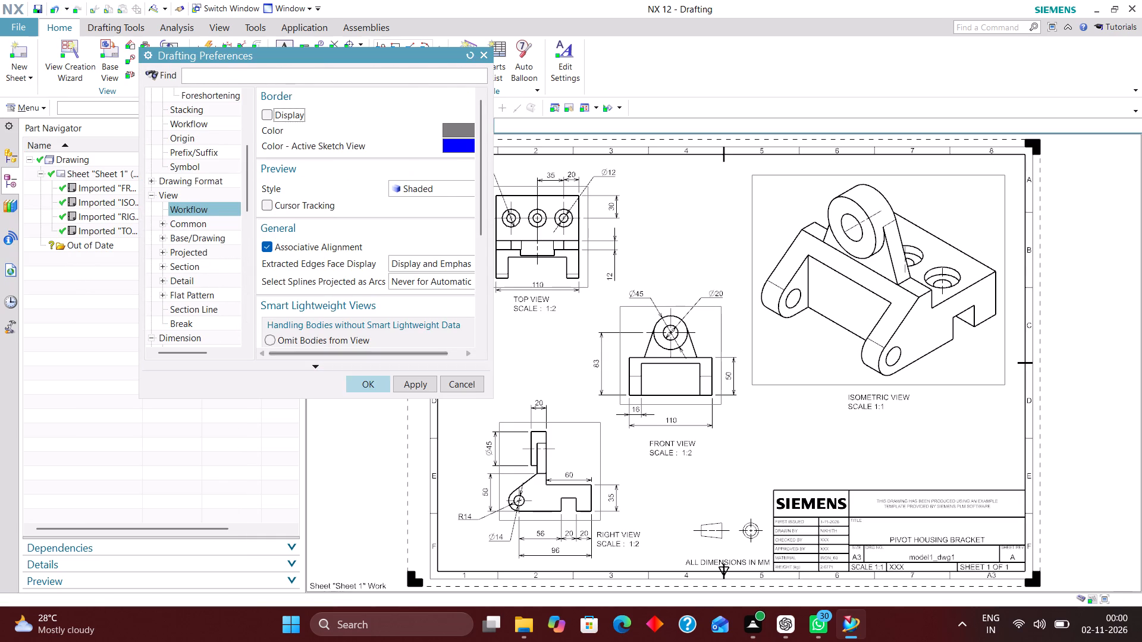
left_click(368, 380)
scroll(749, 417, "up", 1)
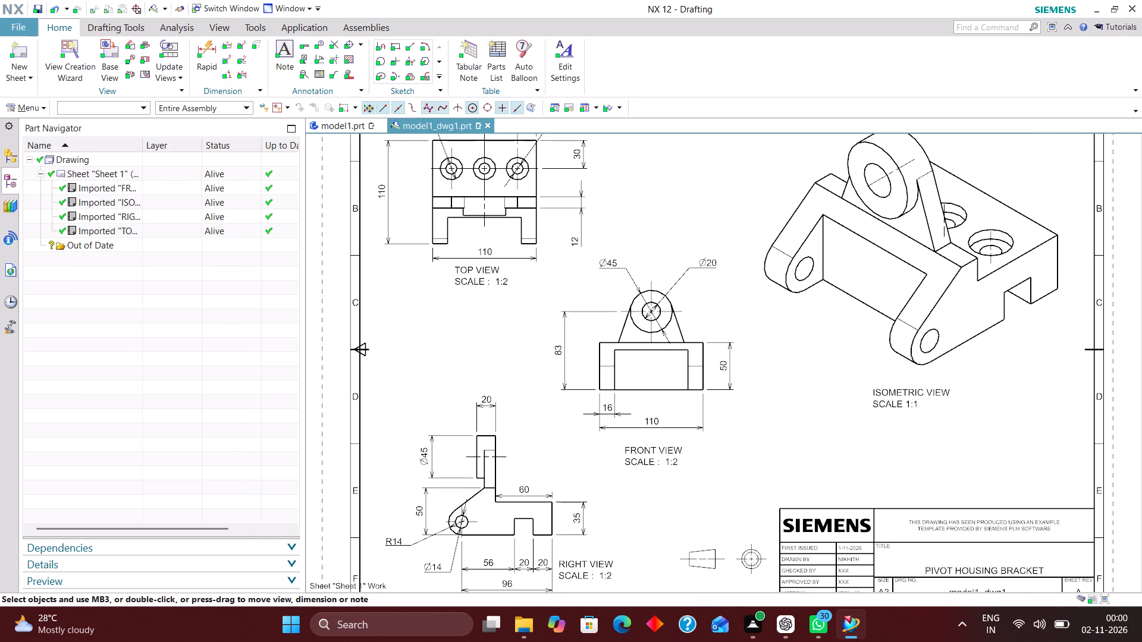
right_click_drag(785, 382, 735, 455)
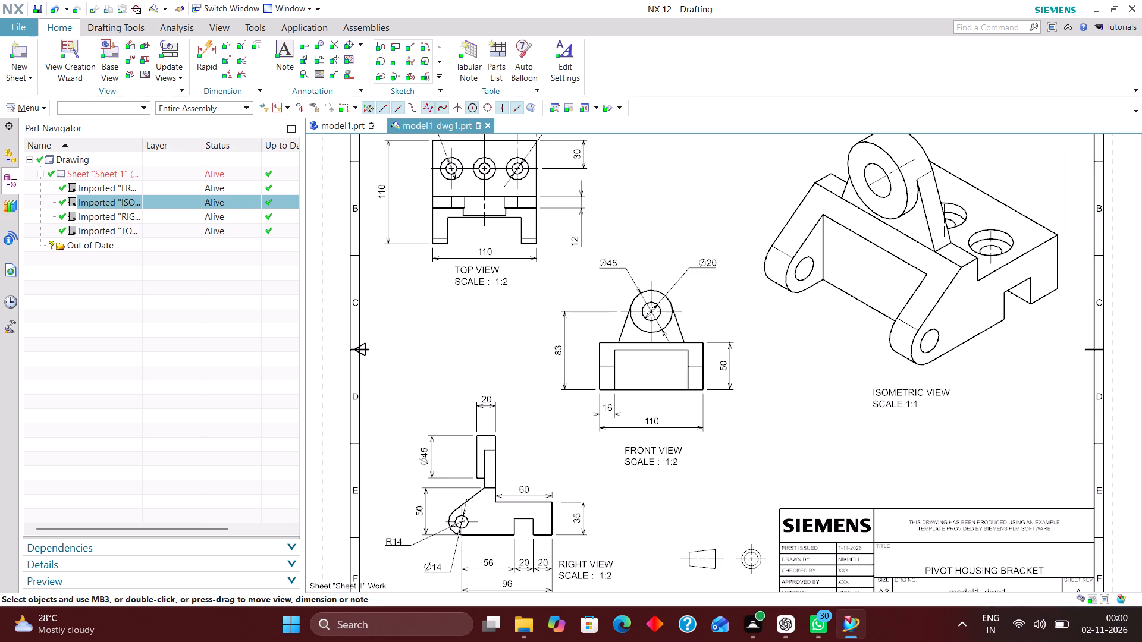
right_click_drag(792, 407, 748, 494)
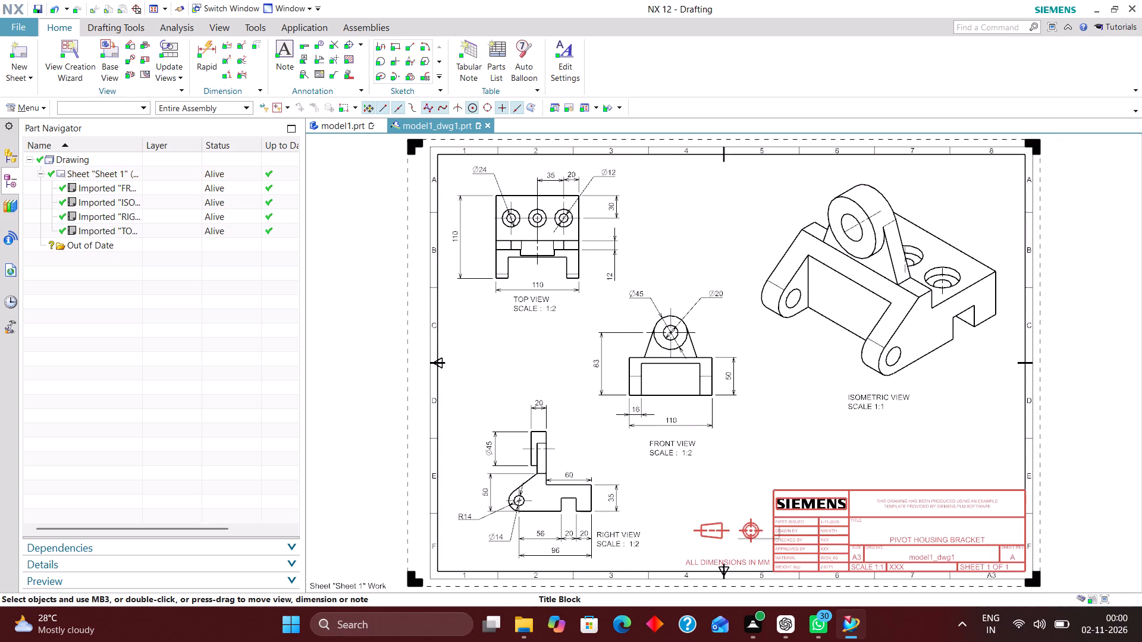
Set all layers invisible in the isometric view, except layers 2, 223, 224, 225, 226 and 256, which are made visible.
left_click(39, 109)
left_click(51, 184)
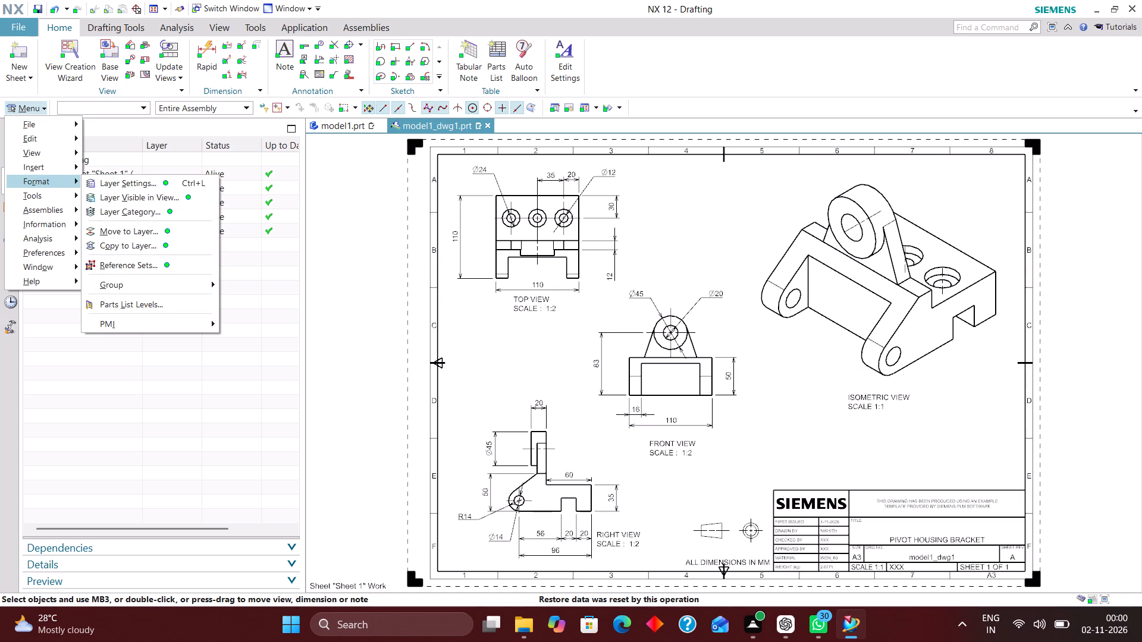
left_click(194, 199)
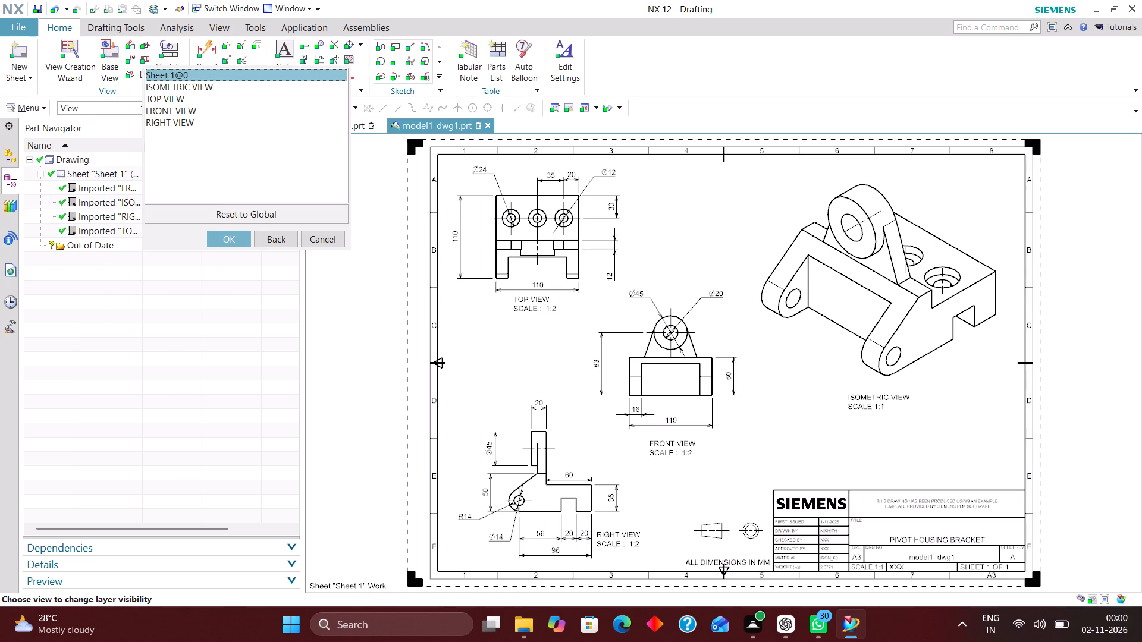
left_click(203, 87)
left_click(233, 238)
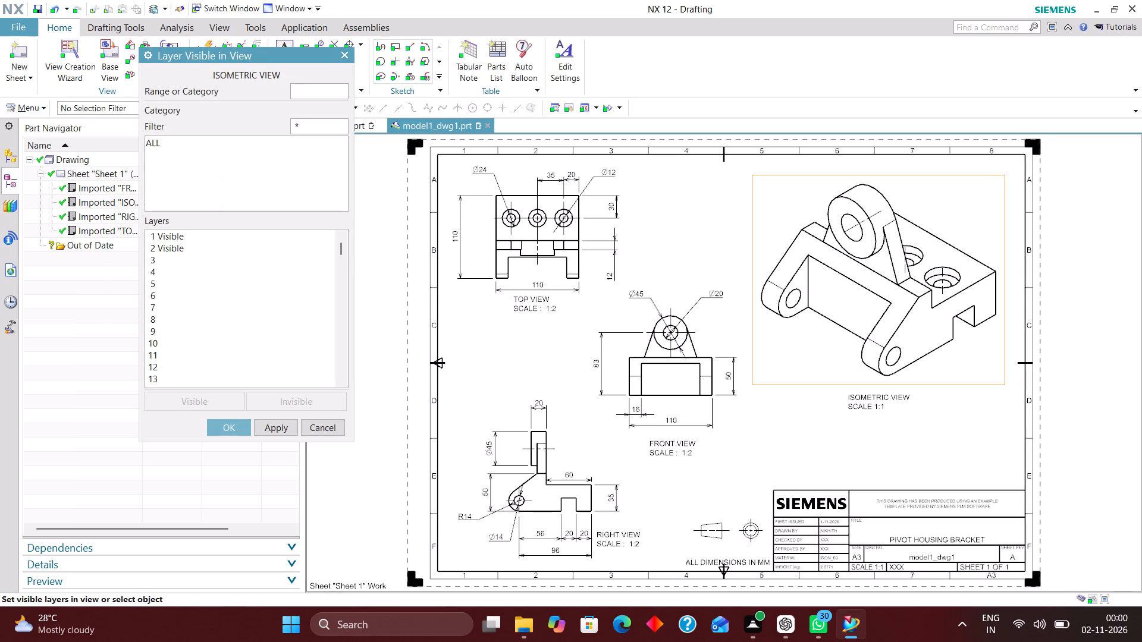
left_click(162, 143)
left_click(313, 405)
left_click(324, 92)
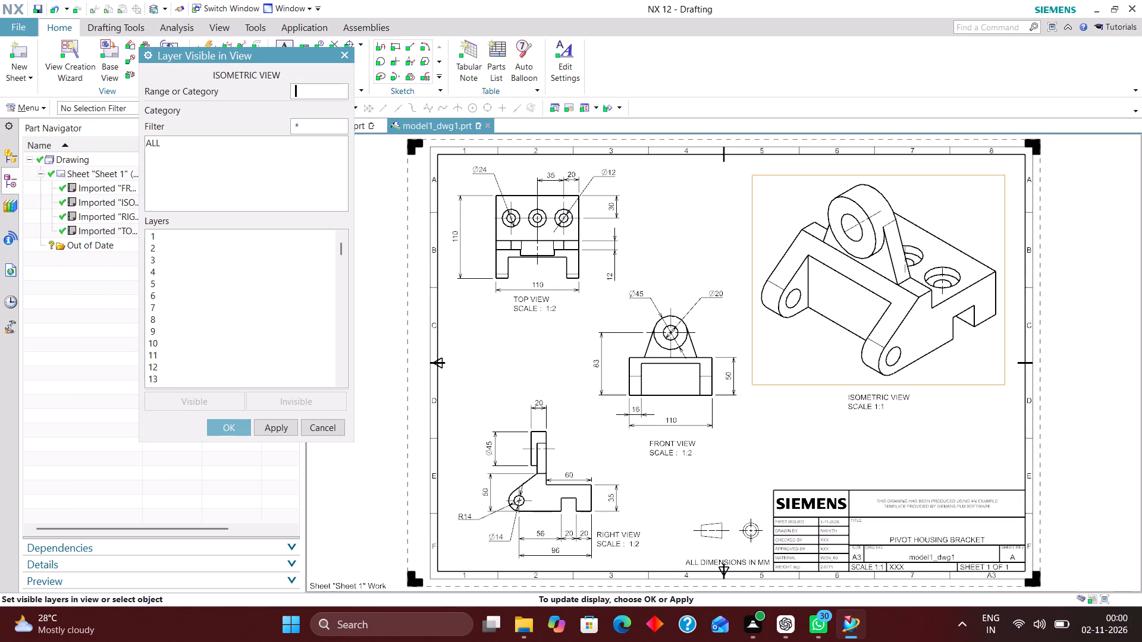
key("2")
key("Return")
type("223")
key("Return")
type("225")
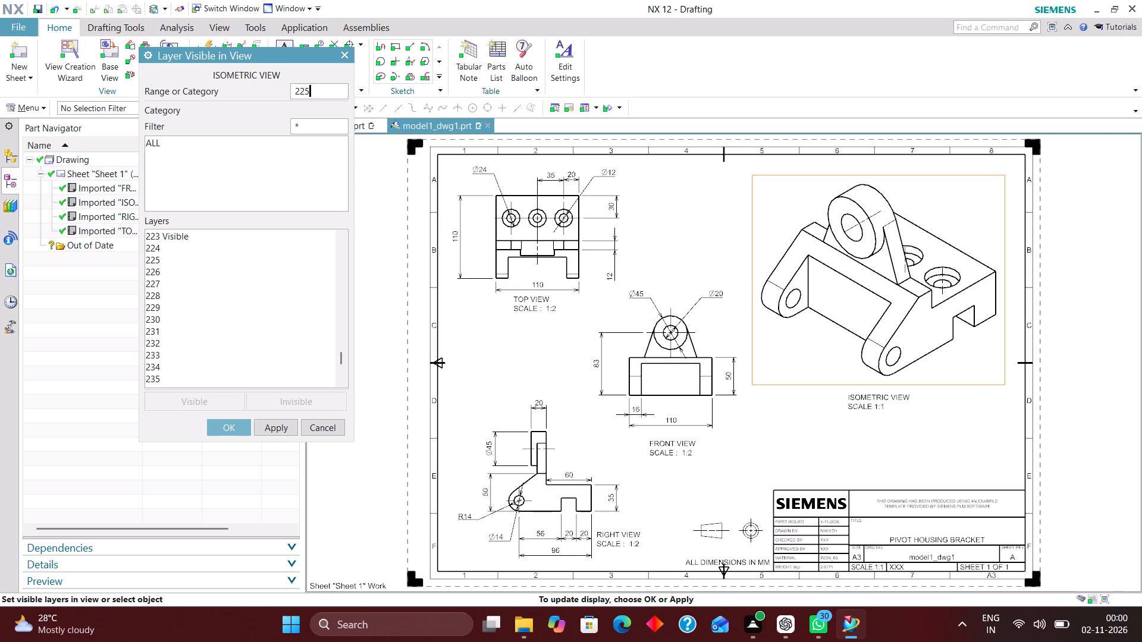
key("BackSpace")
key("4")
key("Return")
type("225")
key("Return")
type("226")
key("Return")
type("256")
key("Return")
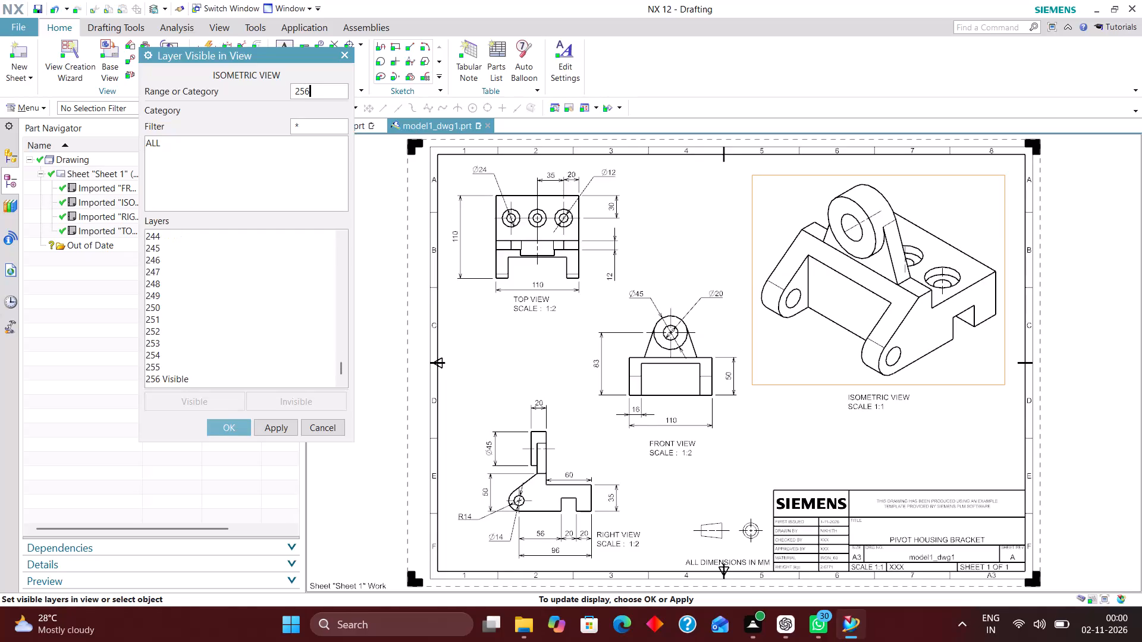
left_click(231, 421)
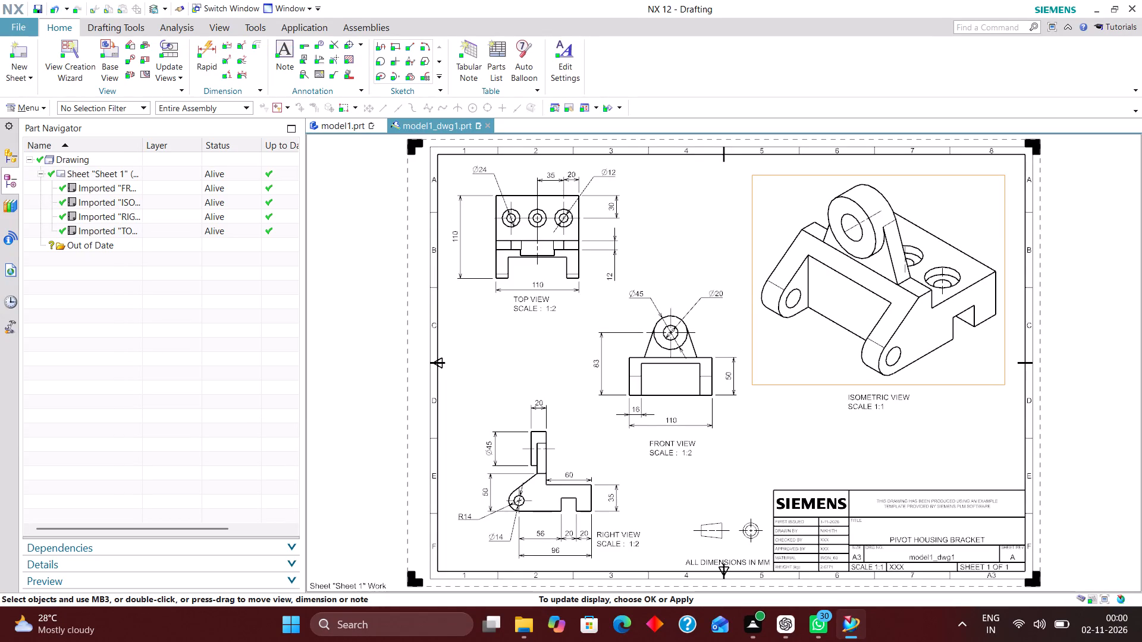
Set all layers invisible in the top view, except layers 2, 223, 224, 225, 226 and 256, which are made visible.
left_click(177, 95)
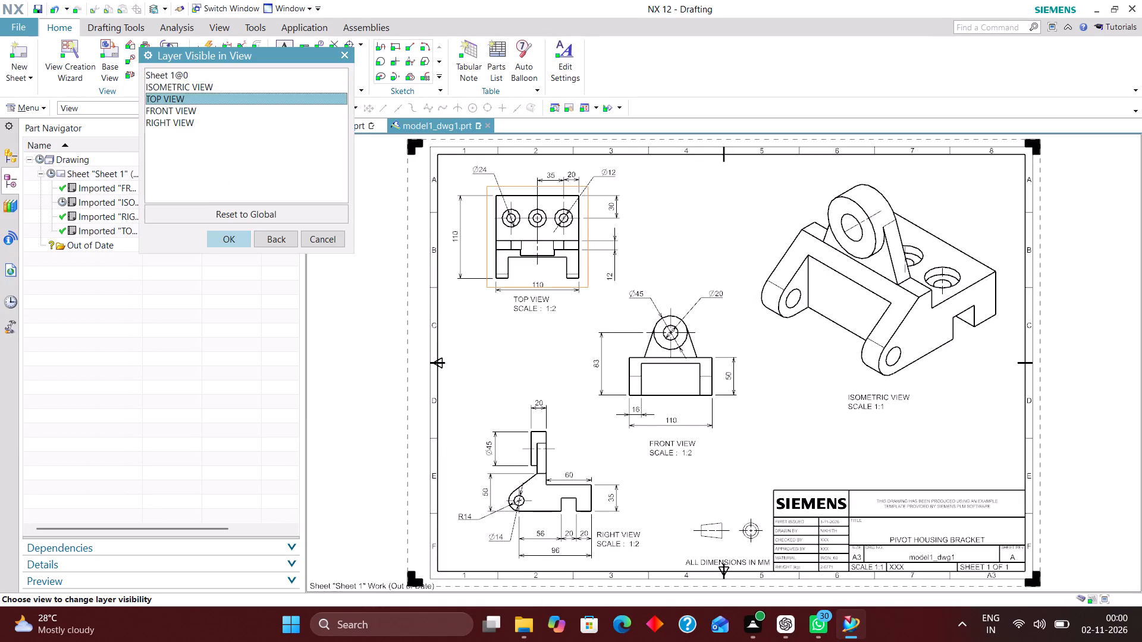
left_click(221, 238)
left_click(152, 147)
left_click(299, 398)
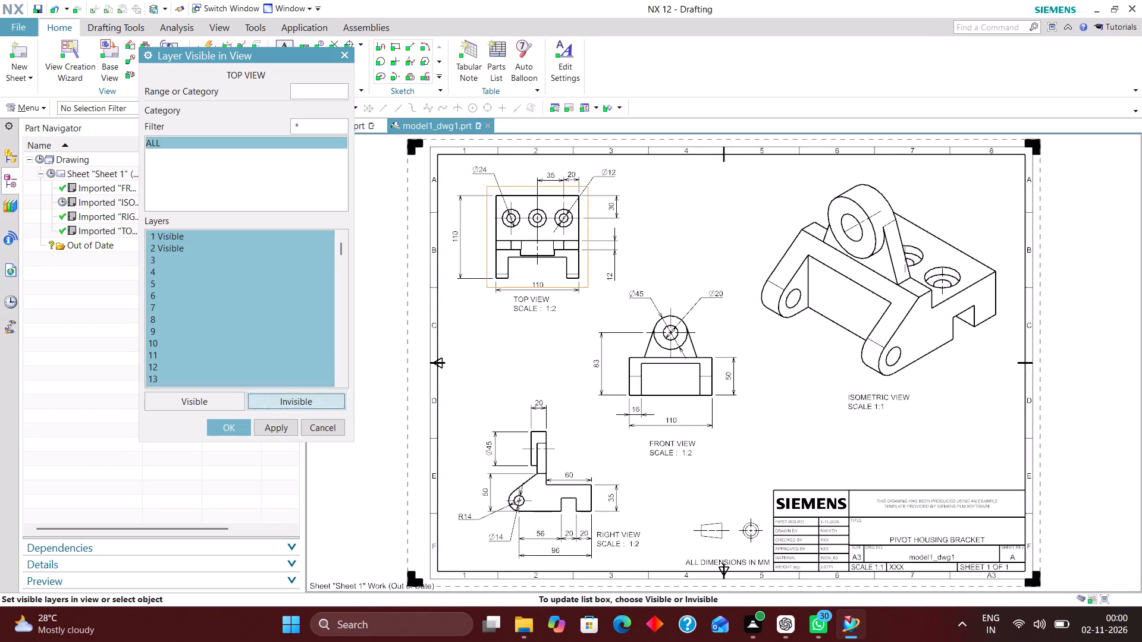
left_click(313, 92)
key("2")
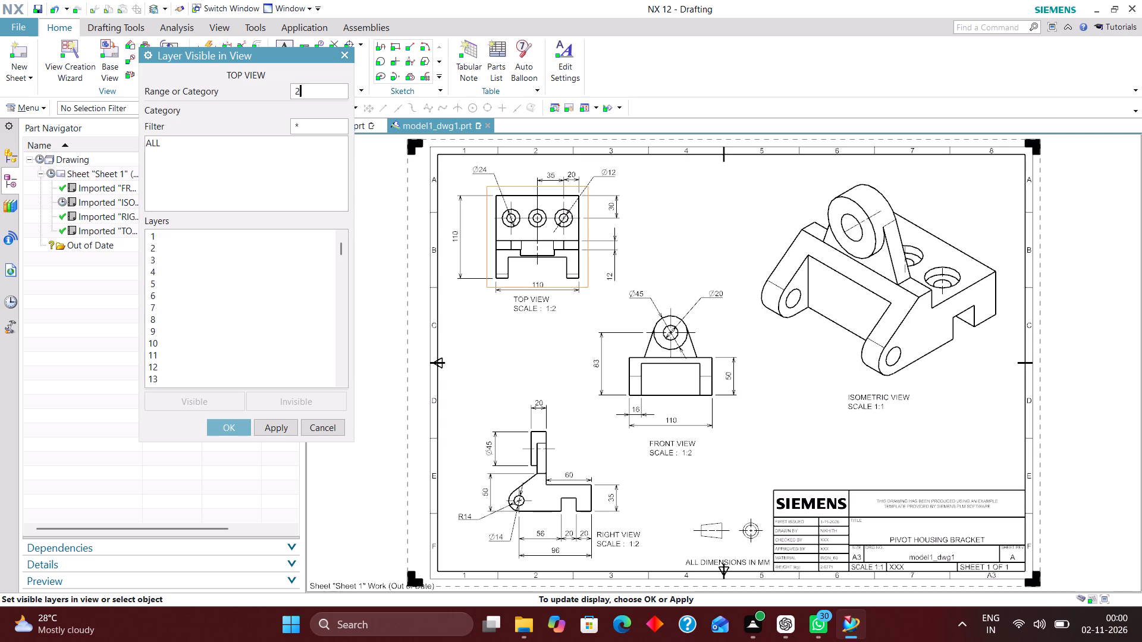
key("Return")
type("223")
key("Return")
type("224")
key("Return")
type("225")
key("Return")
type("226")
key("Return")
type("256")
key("Return")
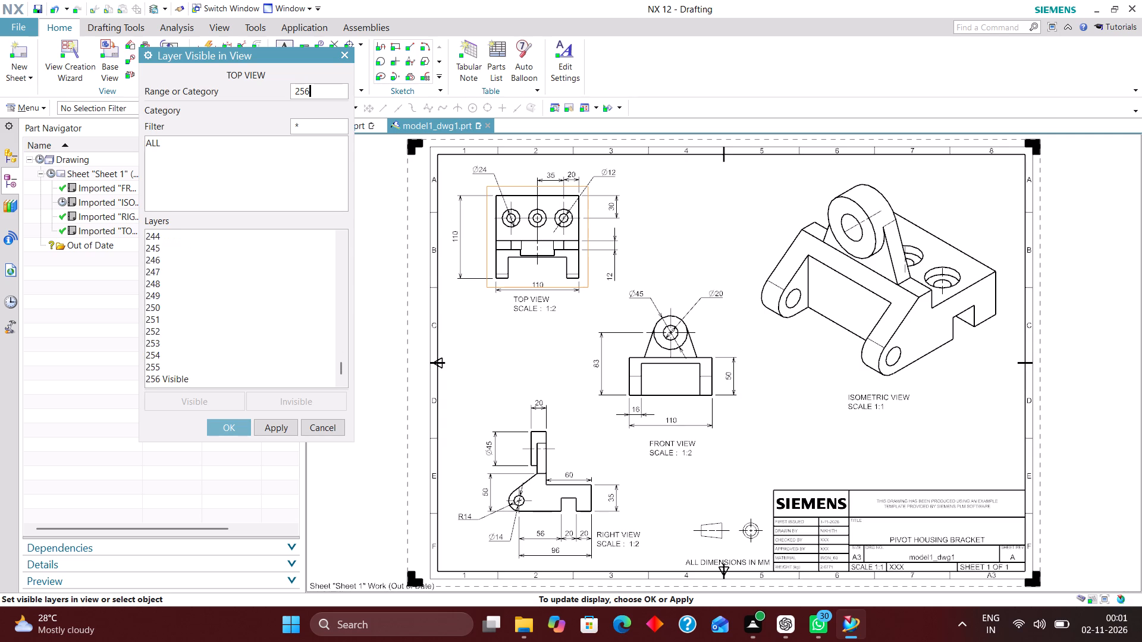
right_click(312, 92)
left_click(226, 424)
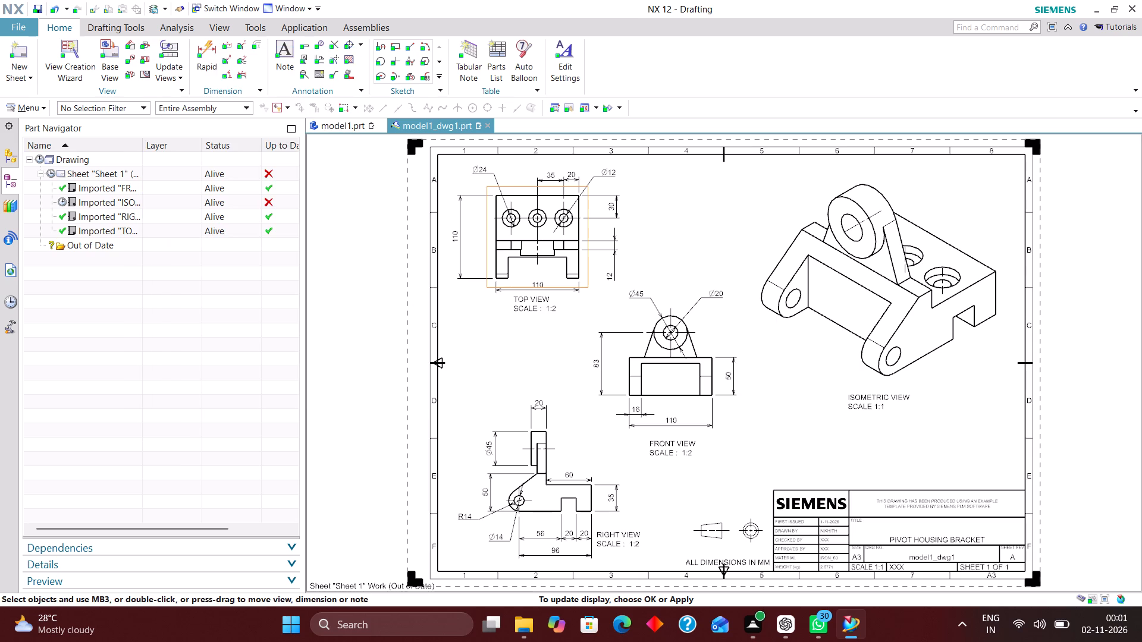
Set all layers invisible in the front view, except layers 2, 223, 224, 225, 226 and 256, which are made visible.
left_click(193, 109)
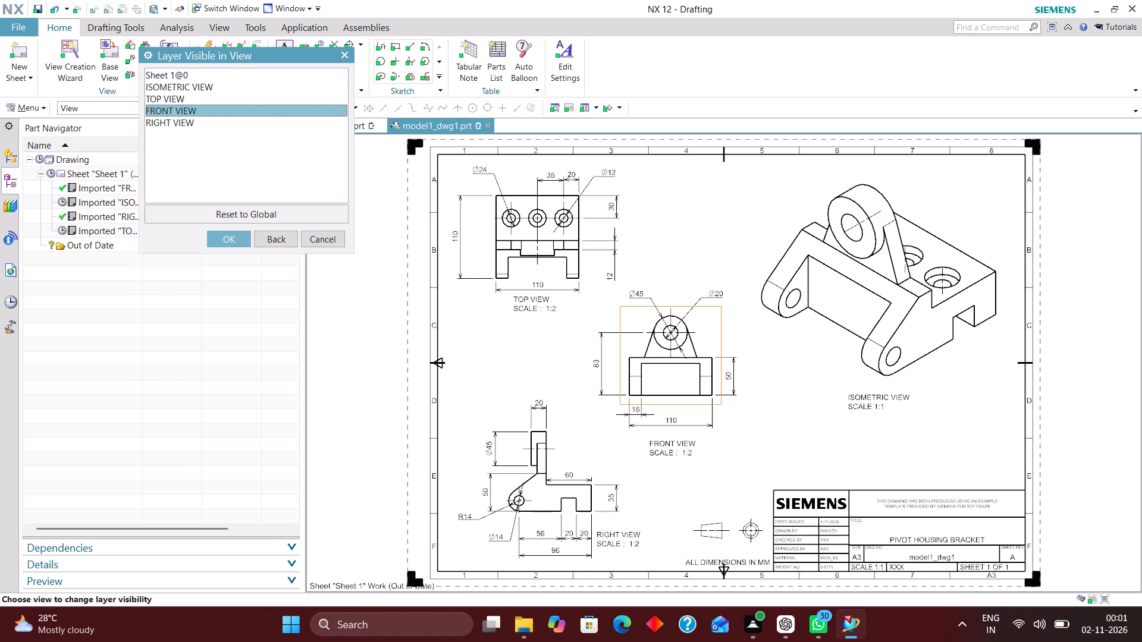
left_click(230, 247)
left_click(149, 143)
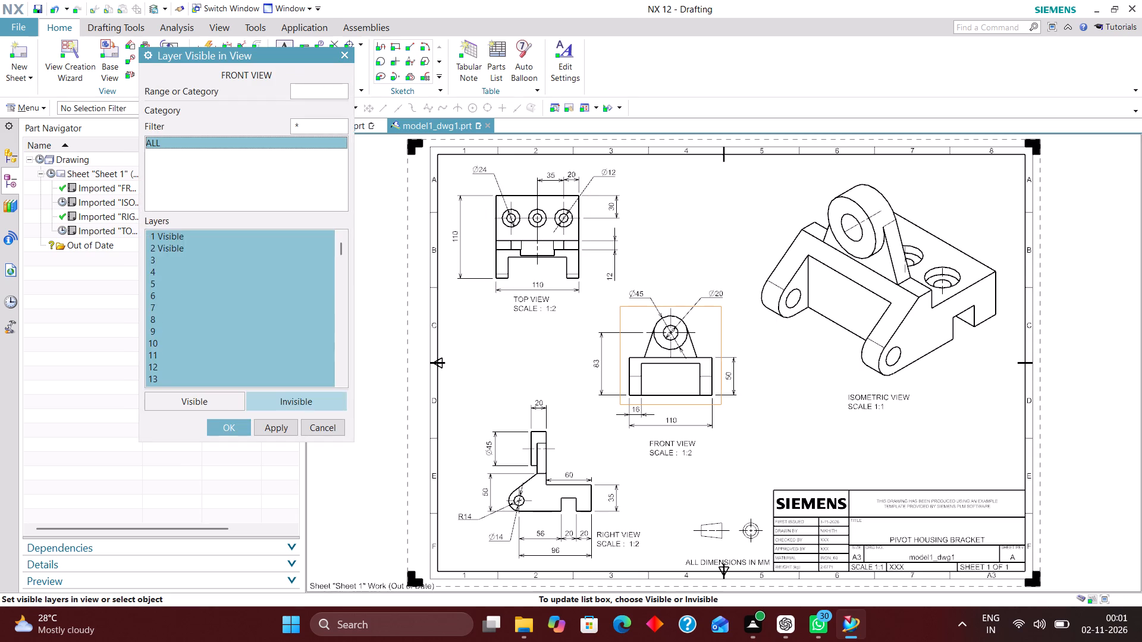
left_click(316, 399)
left_click(312, 92)
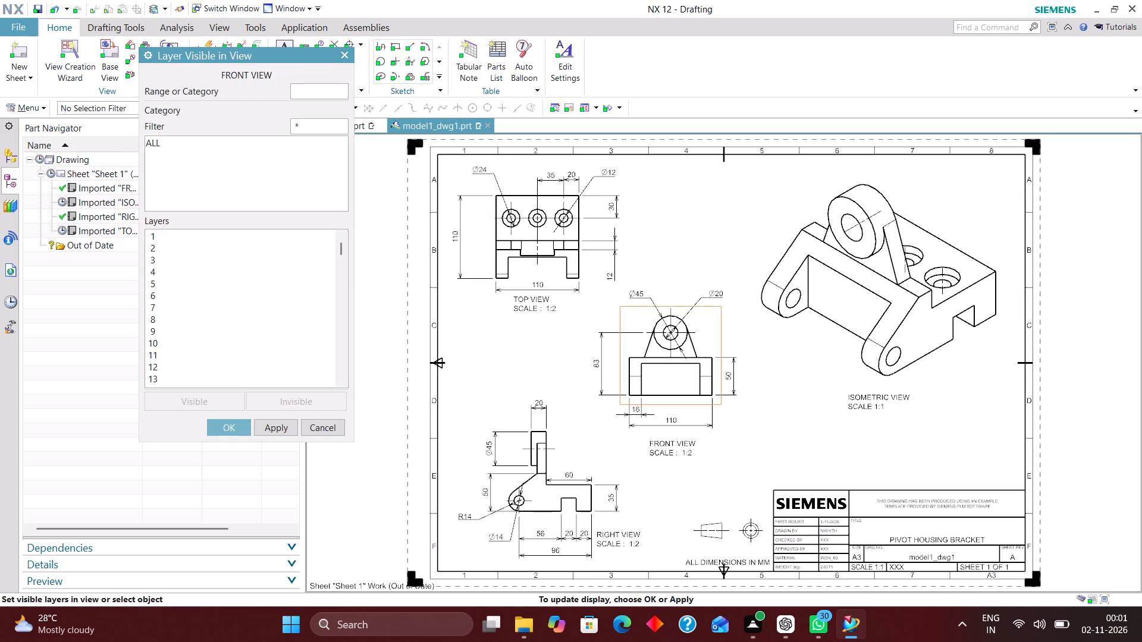
key("2")
key("Return")
type("223")
key("Return")
type("224")
key("Return")
type("225")
key("Return")
type("226")
key("Return")
type("256")
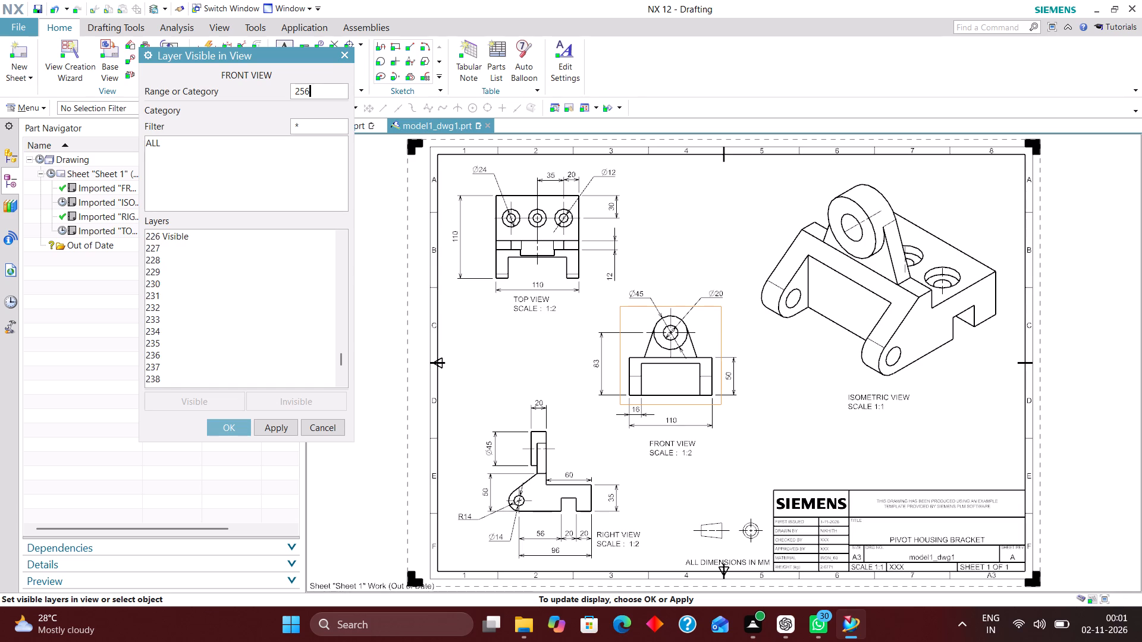
key("Return")
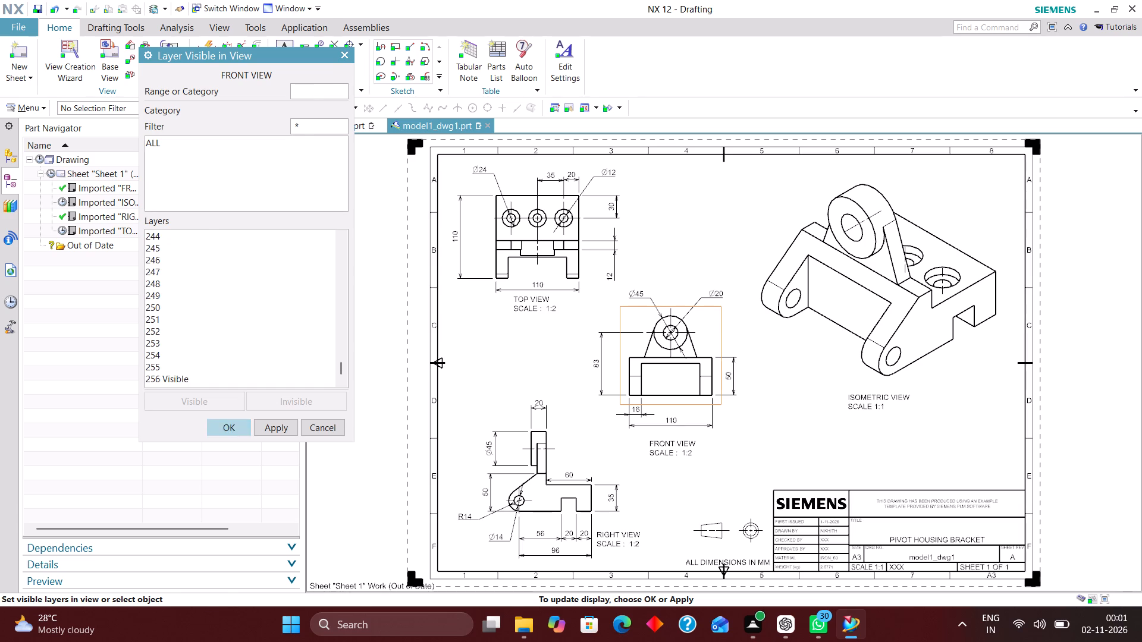
left_click(239, 429)
Set all layers invisible in the right view, except layers 2, 223, 224, 225, 226 and 256, which are made visible.
left_click(170, 119)
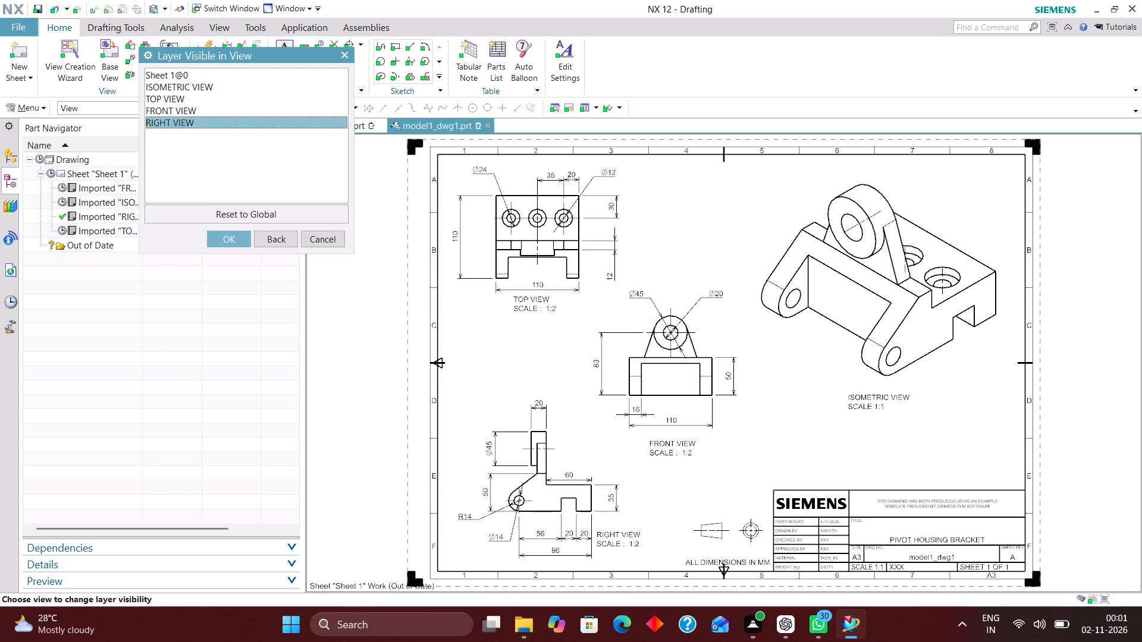
left_click(221, 237)
left_click(157, 148)
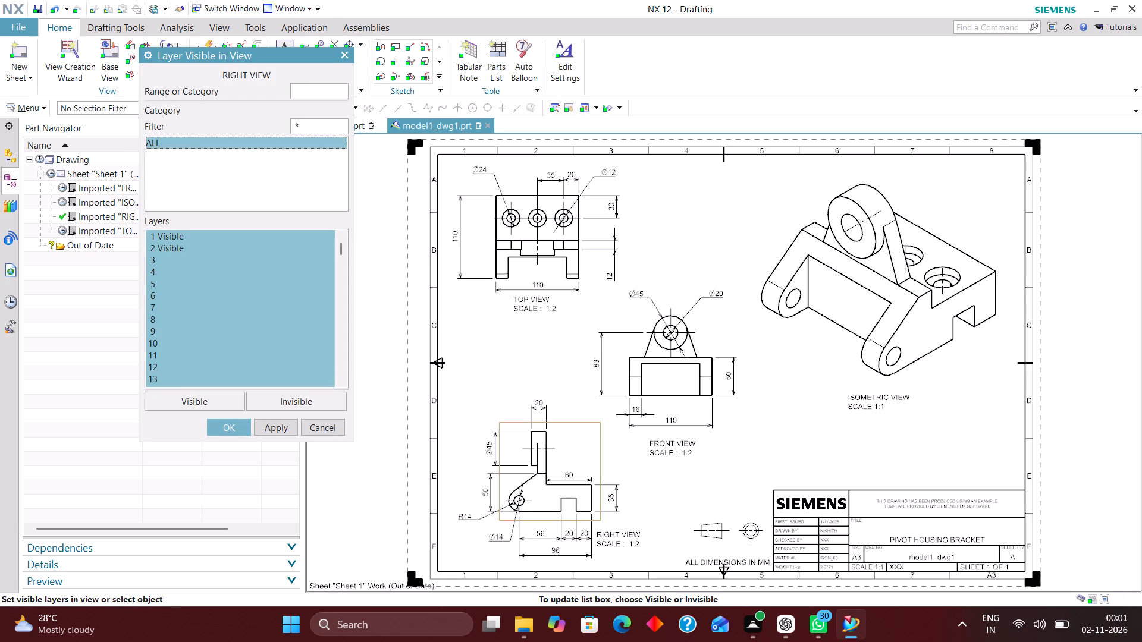
left_click(310, 405)
left_click(324, 91)
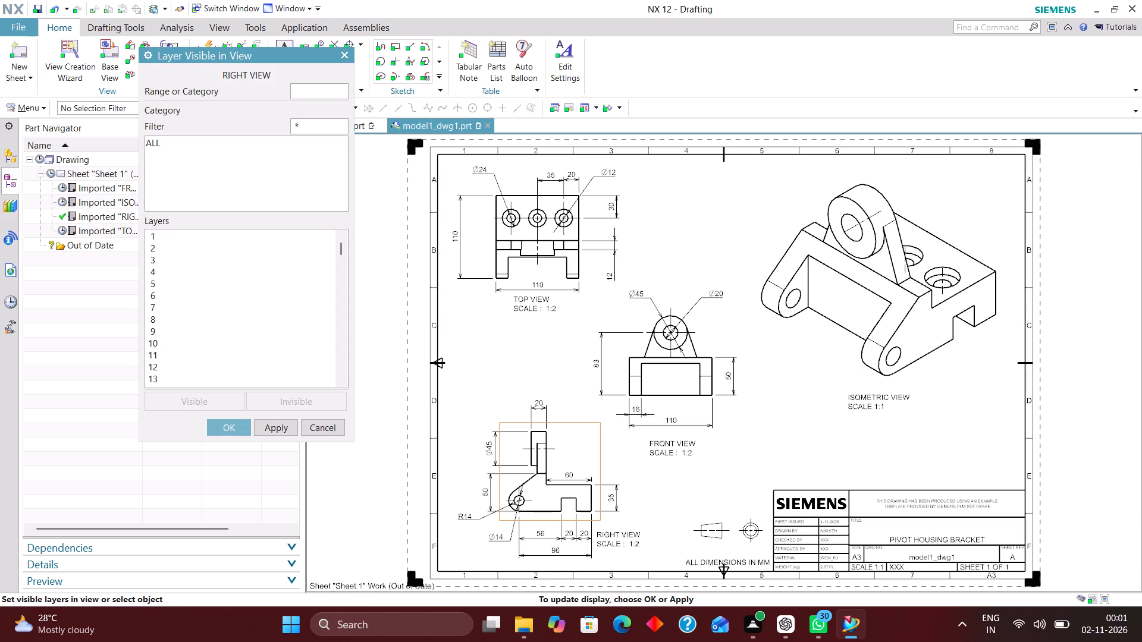
key("2")
key("Return")
type("223")
key("Return")
type("224")
key("Return")
type("225")
key("Return")
type("226")
key("Return")
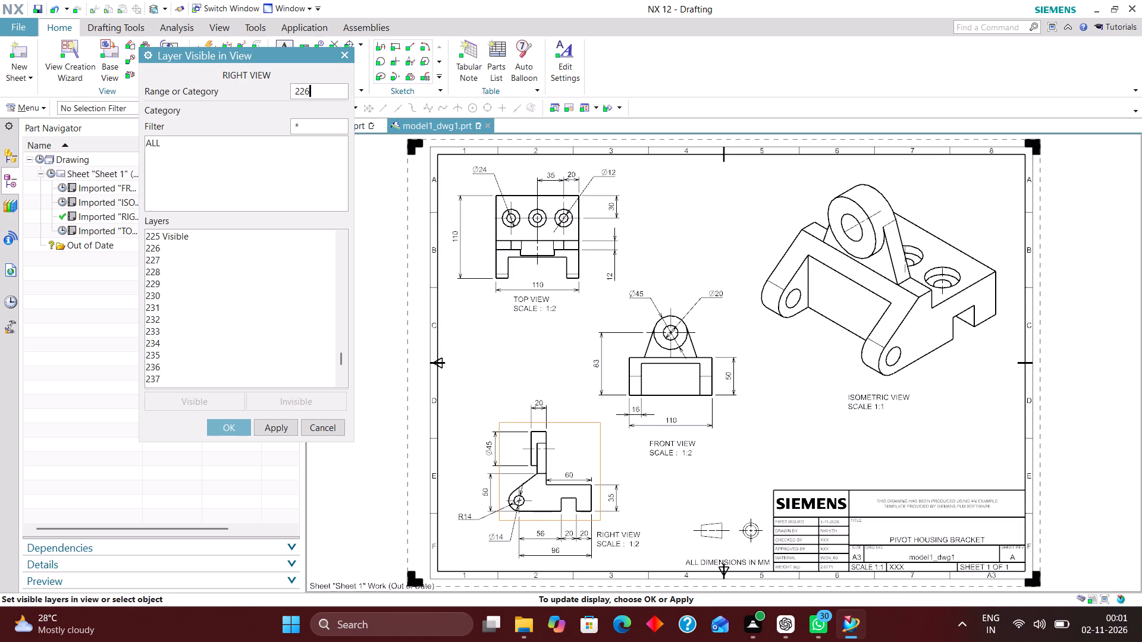
type("256")
key("Return")
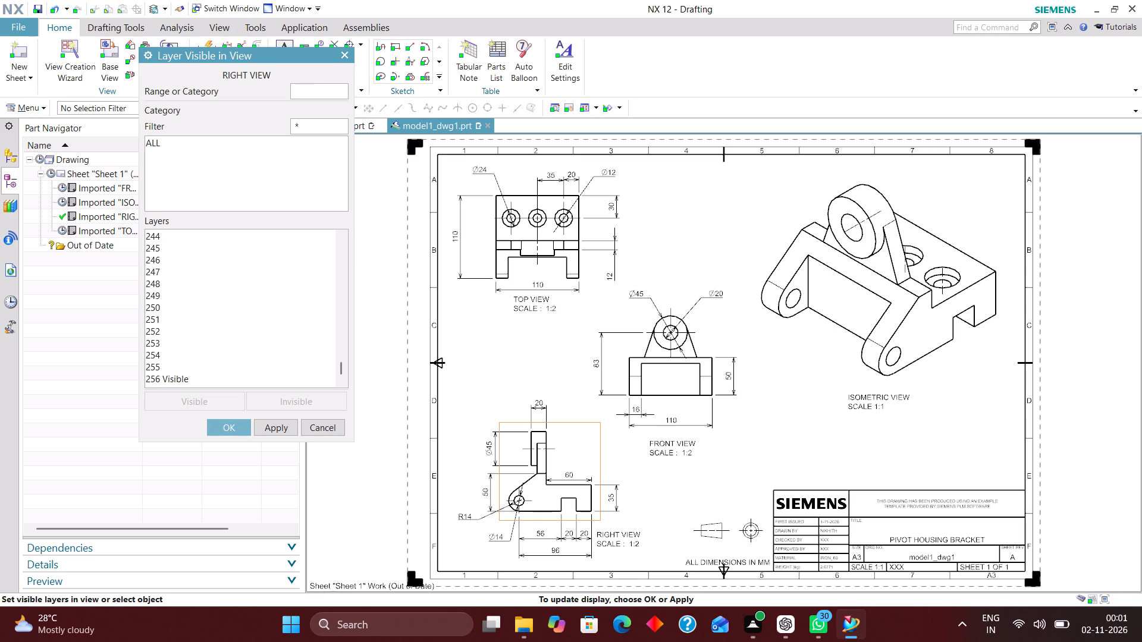
left_click(230, 427)
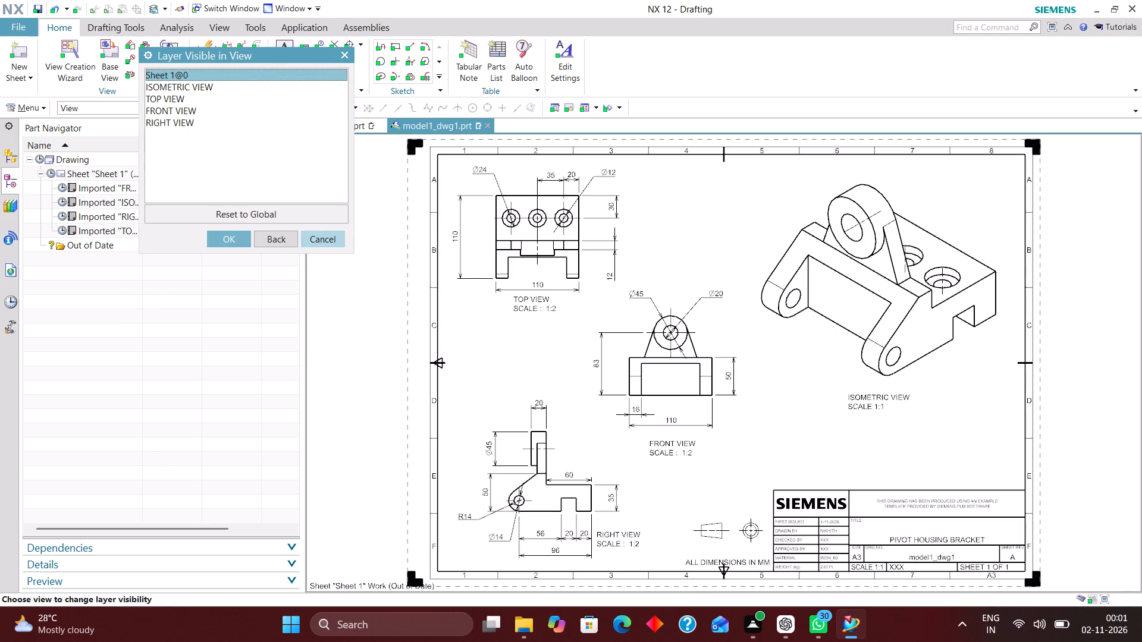
left_click(319, 237)
Update the out-of-date views of the whole drawing.
left_click(38, 156)
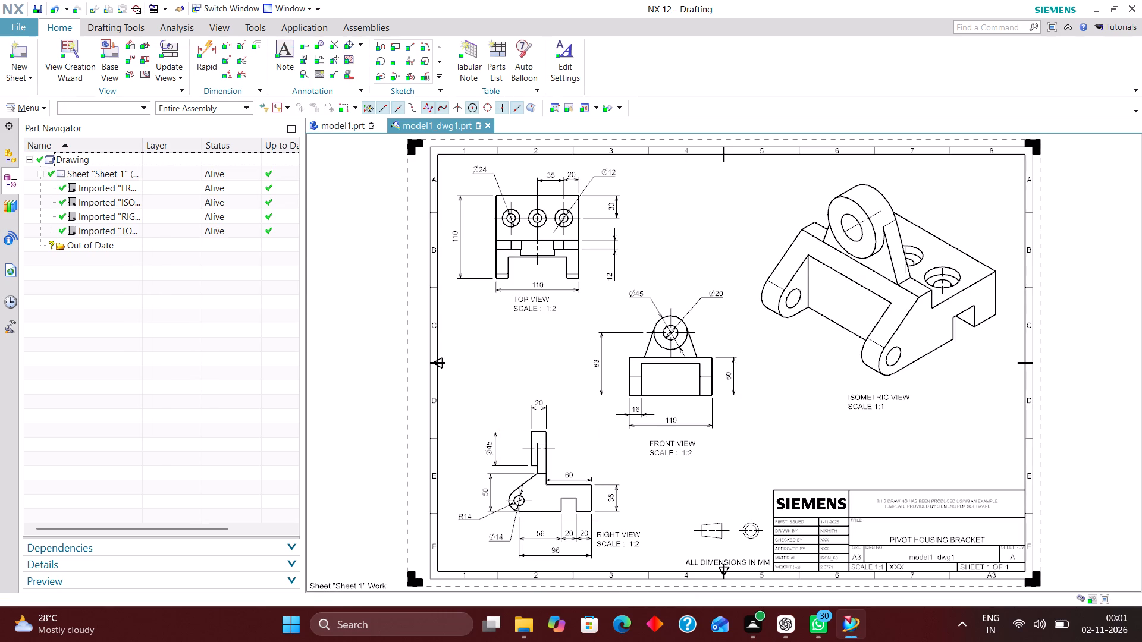
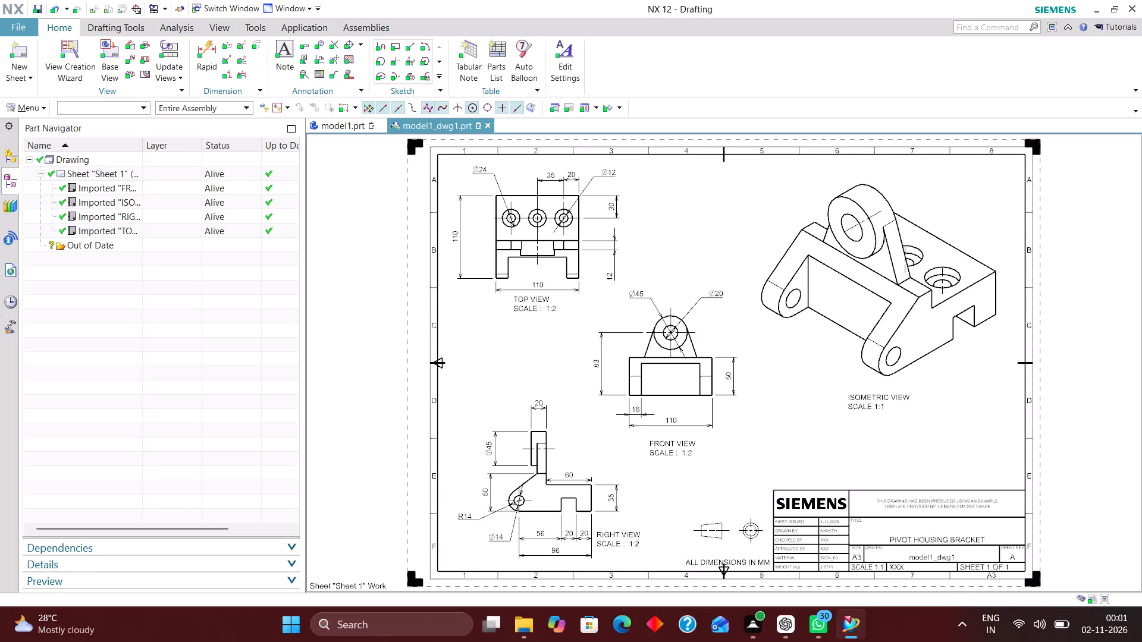
Examine the views, dimensions and title block across the drawing sheet.
scroll(754, 437, "up", 1)
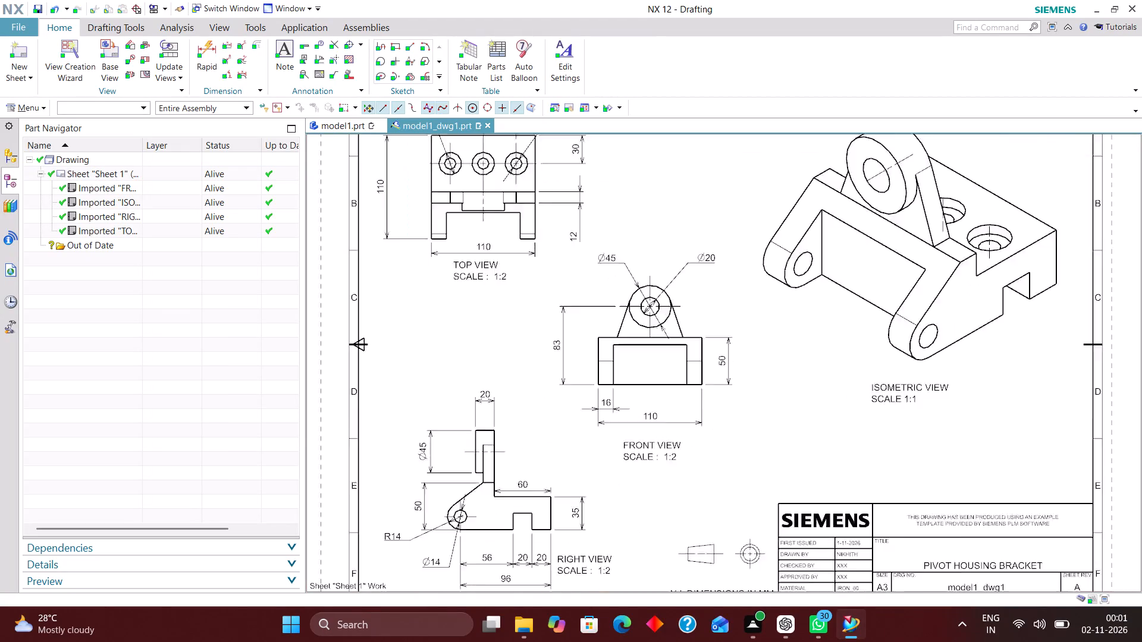
scroll(754, 437, "up", 1)
scroll(729, 413, "down", 3)
scroll(732, 411, "up", 3)
right_click_drag(777, 362, 733, 455)
right_click_drag(776, 437, 708, 483)
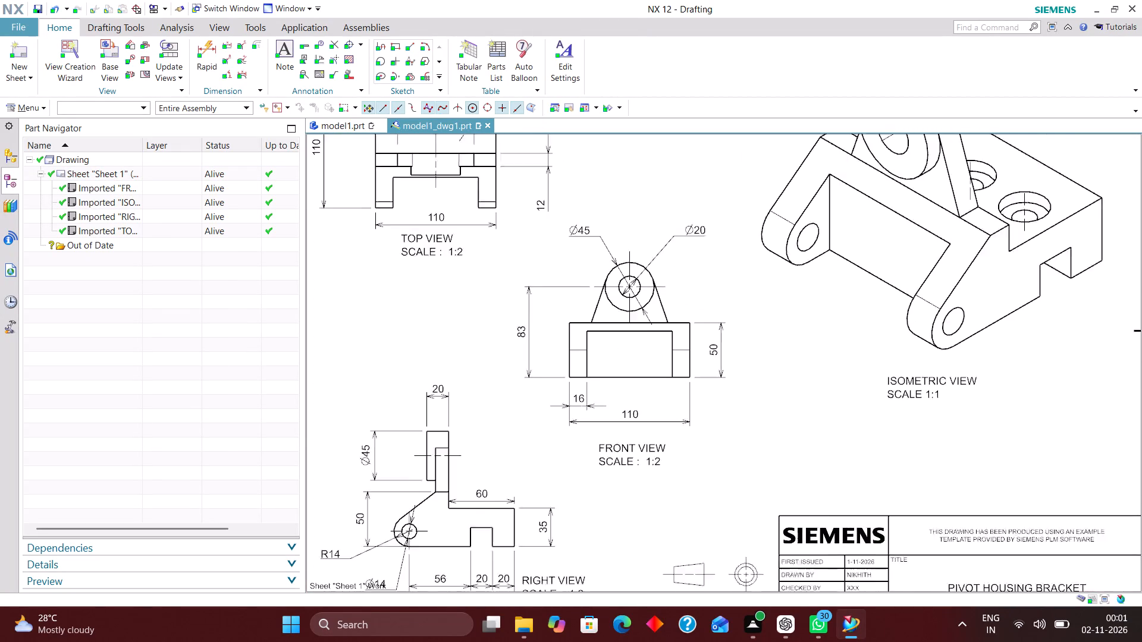
scroll(727, 430, "up", 2)
scroll(727, 430, "down", 2)
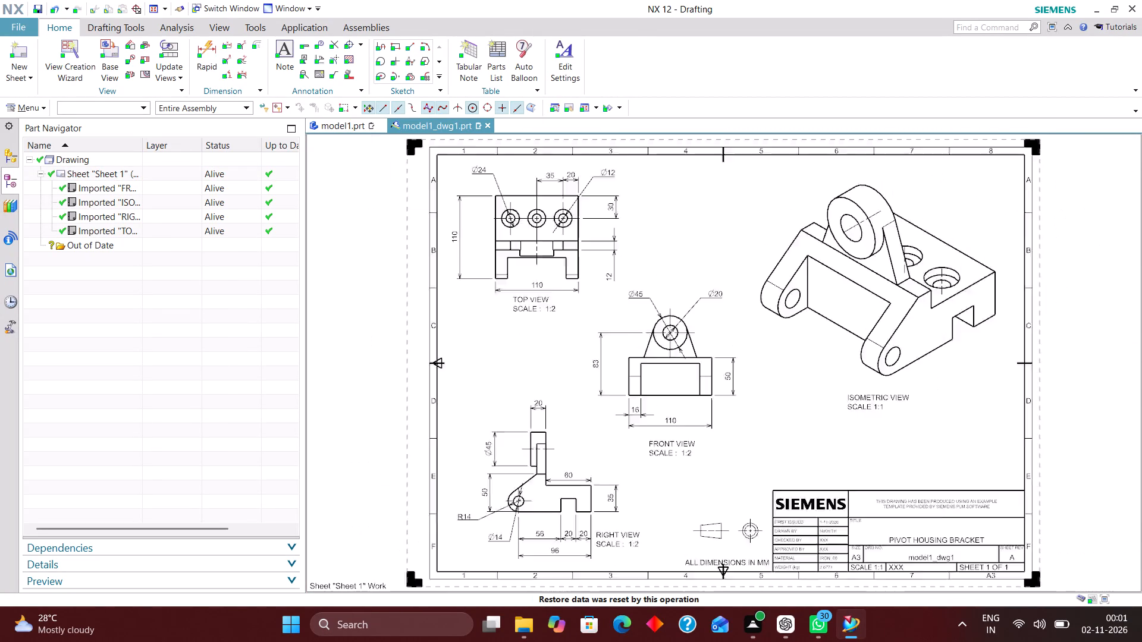
scroll(724, 431, "down", 1)
right_click_drag(780, 417, 750, 442)
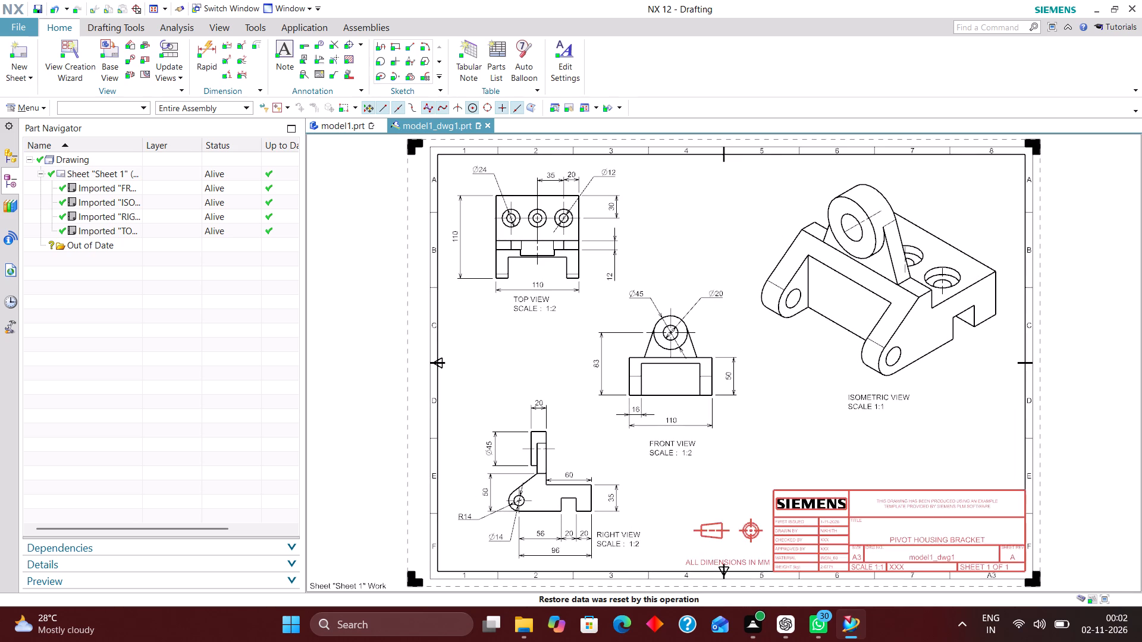
scroll(738, 524, "up", 3)
scroll(688, 504, "down", 3)
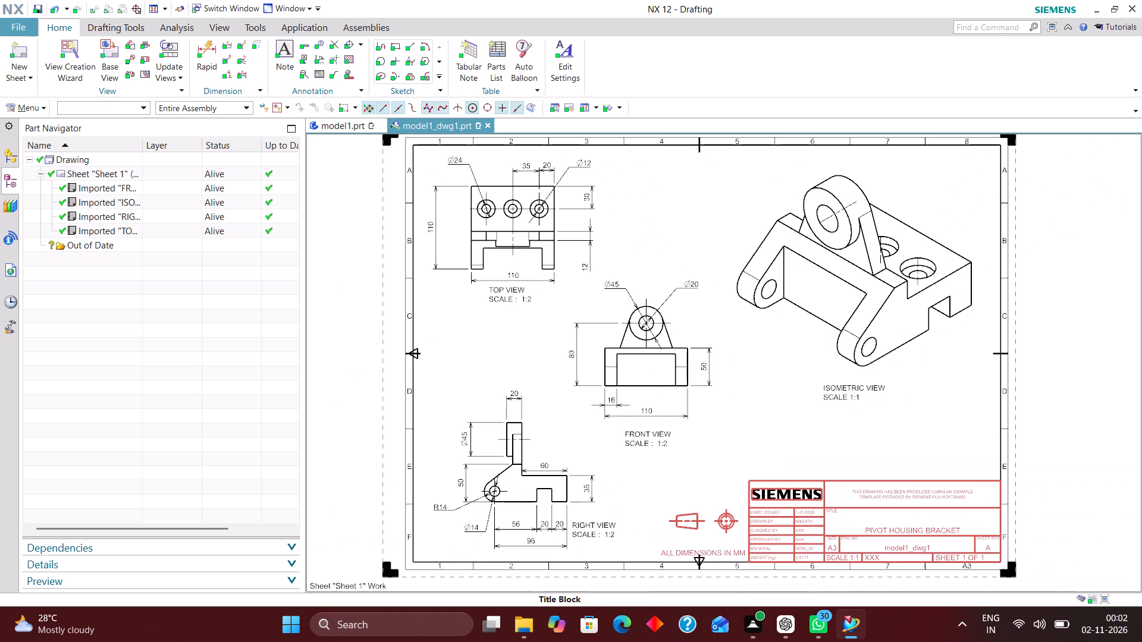
scroll(689, 502, "down", 1)
scroll(728, 461, "up", 2)
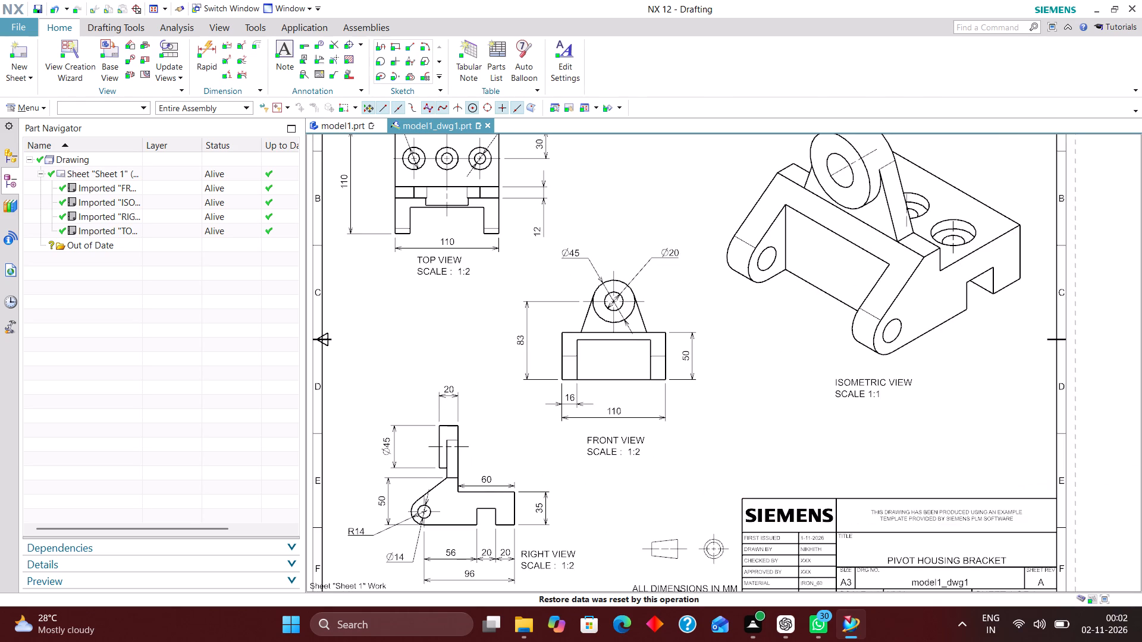
right_click_drag(743, 411, 669, 469)
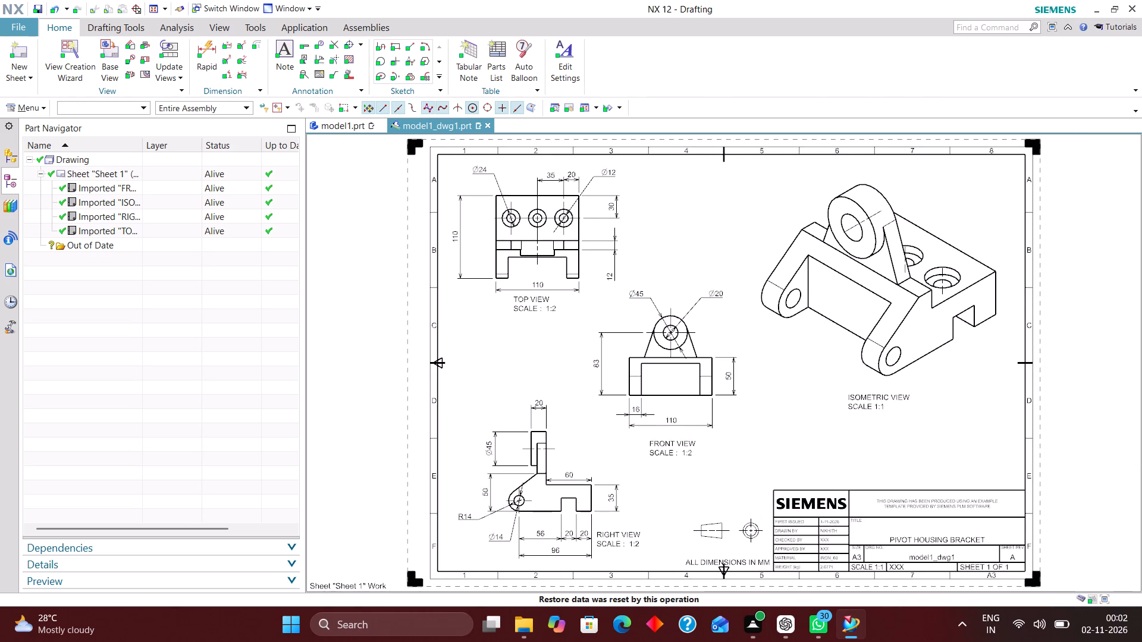
Filter the selection to dimensions, select all of them on the sheet and assign them to layer 223.
left_click(119, 109)
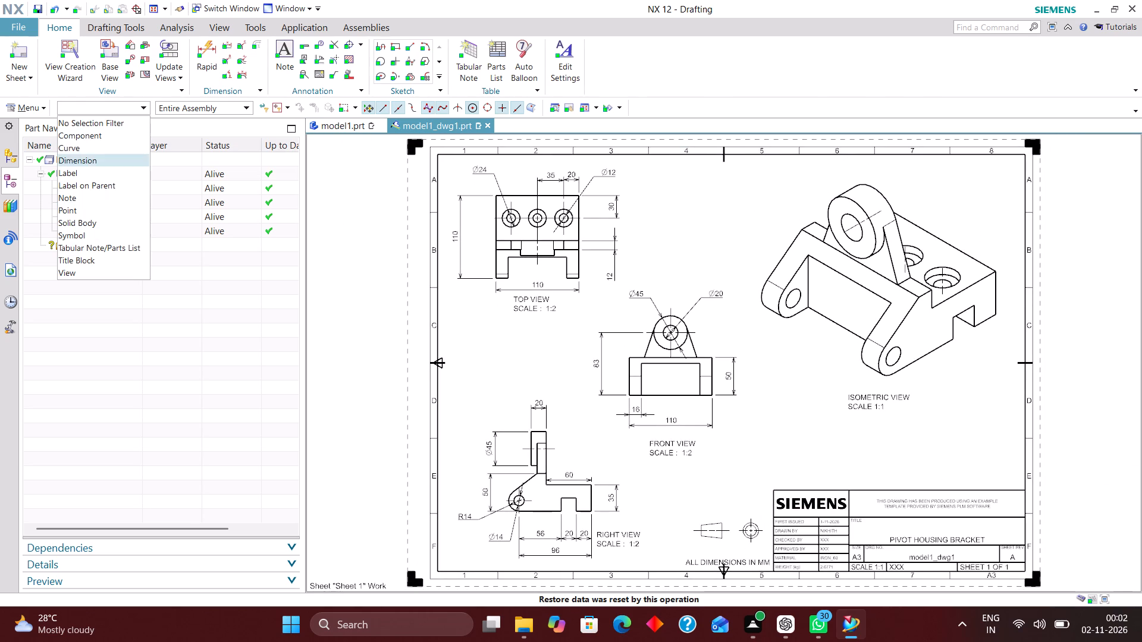
left_click(103, 163)
key("ctrl+a")
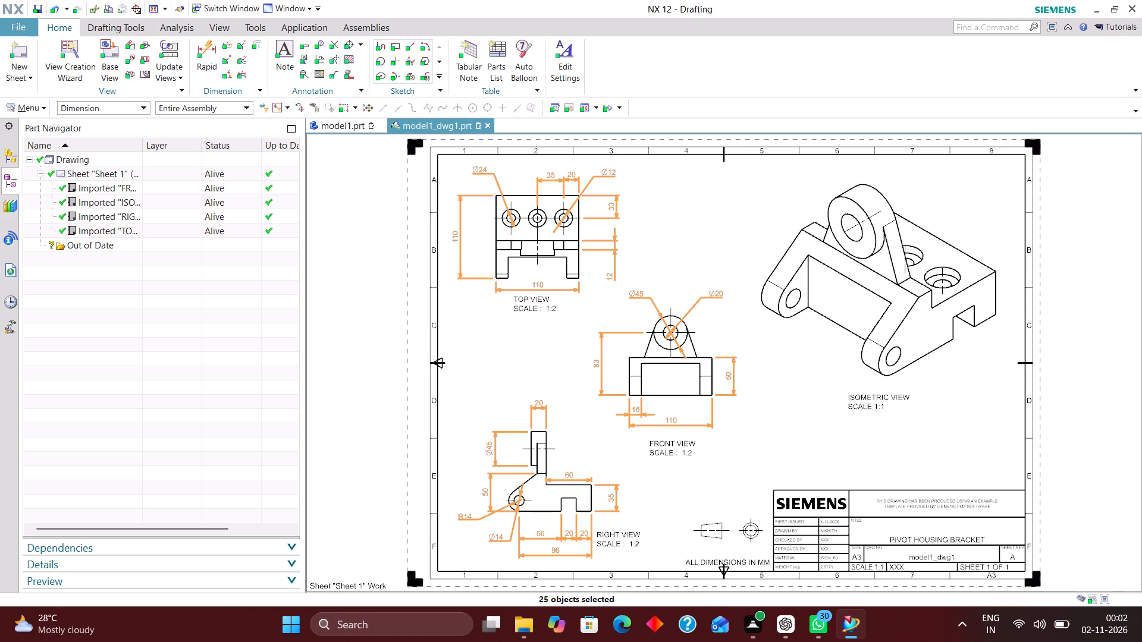
key("ctrl+j")
type("223")
key("Return")
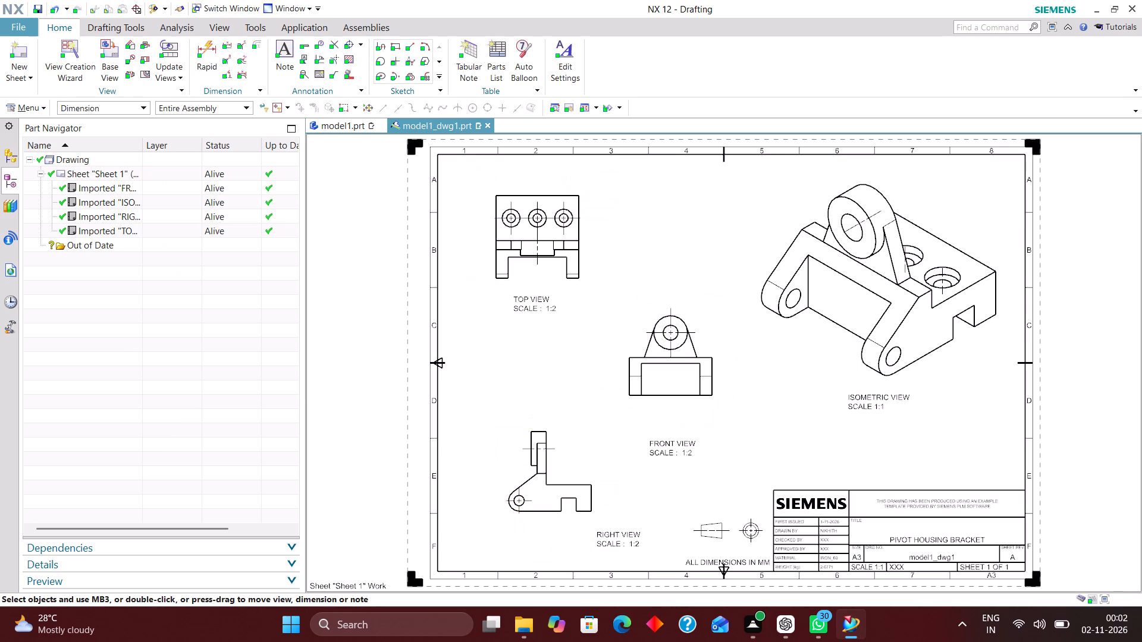
Filter the selection to notes, select all of them on the sheet and assign them to layer 224.
left_click(113, 109)
left_click(103, 201)
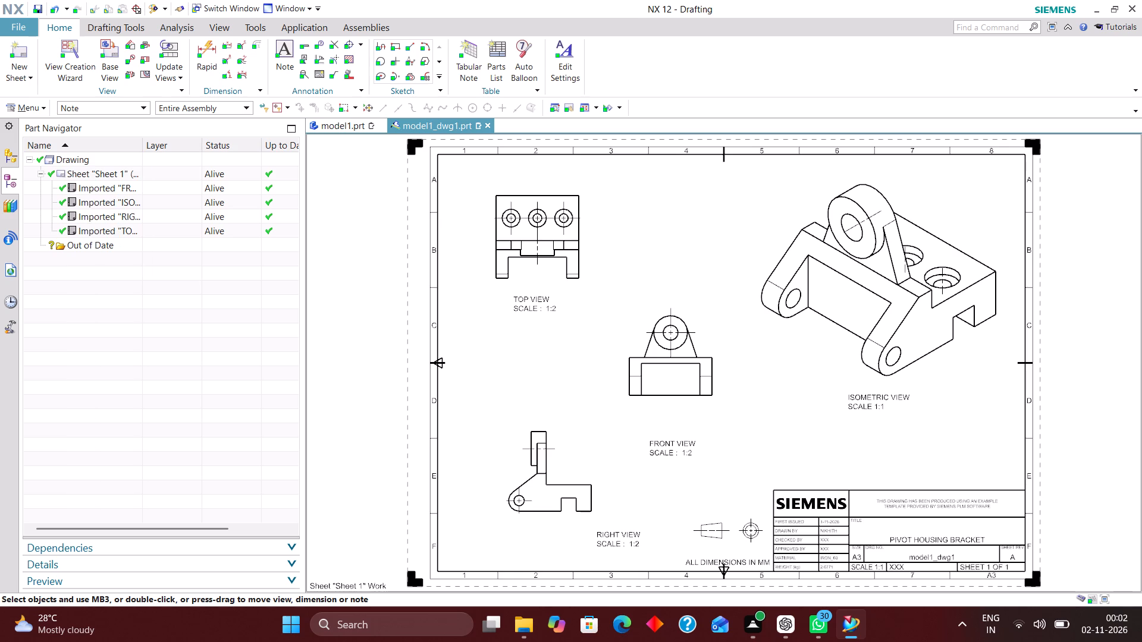
key("ctrl+a")
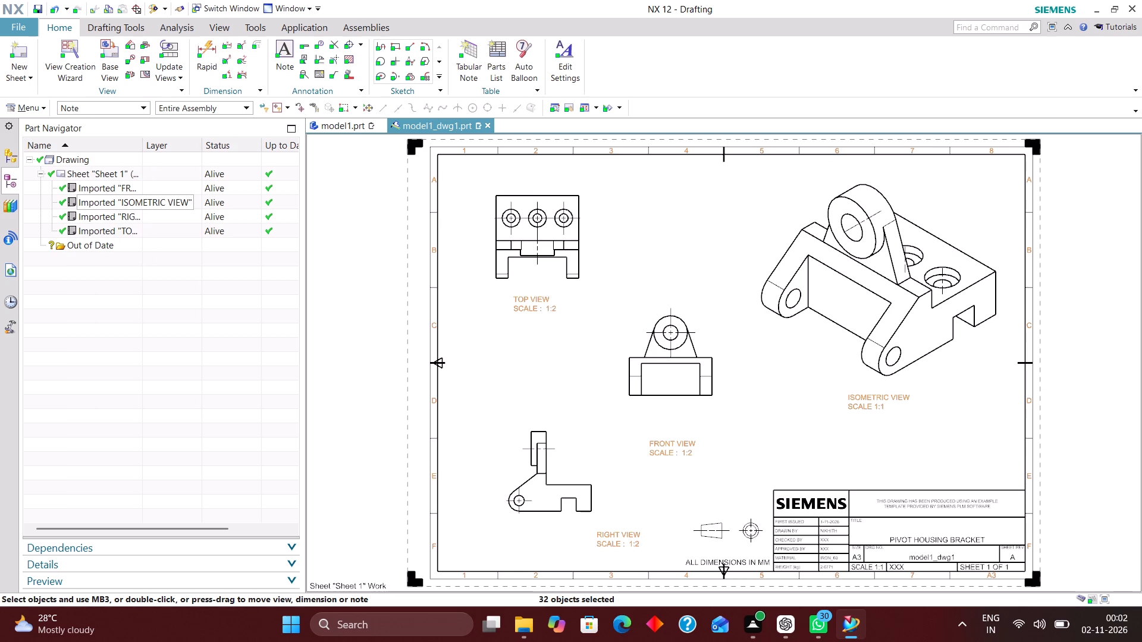
key("ctrl+j")
type("224")
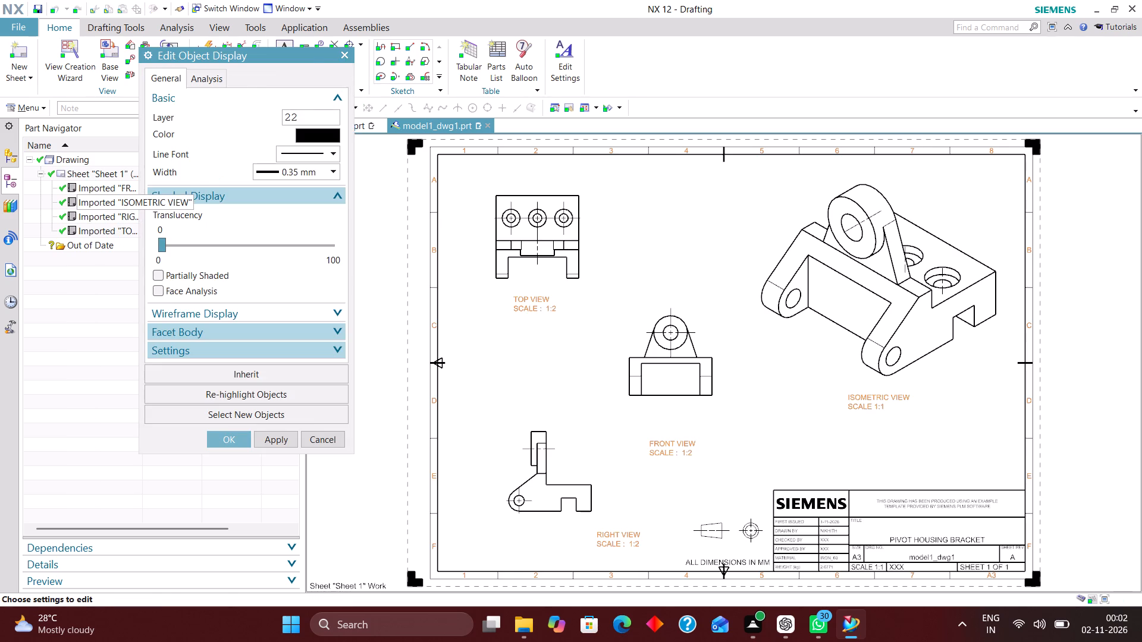
key("Return")
Filter the selection to symbols, select all centerlines and other symbols, and assign them to layer 225.
left_click(93, 109)
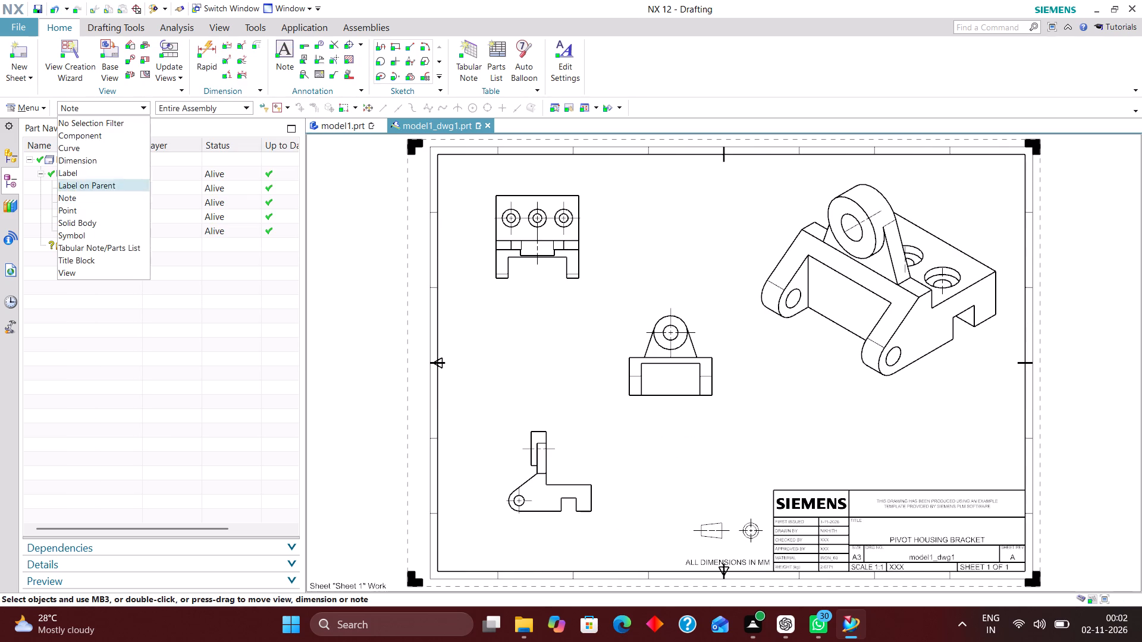
left_click(95, 232)
key("ctrl+a")
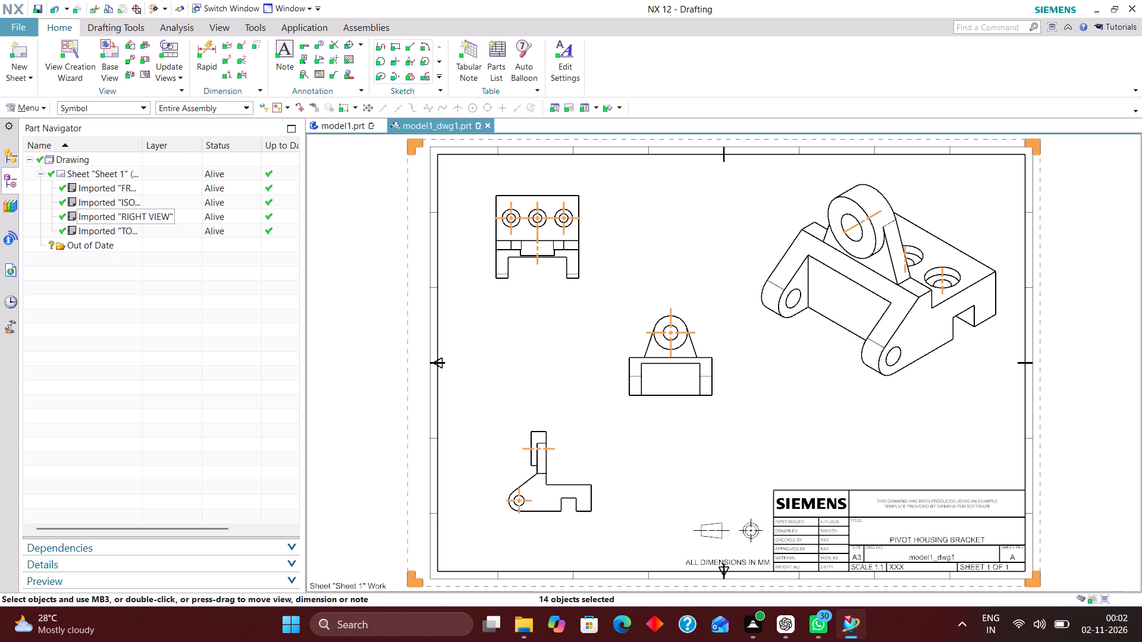
key("ctrl+j")
type("225")
key("Return")
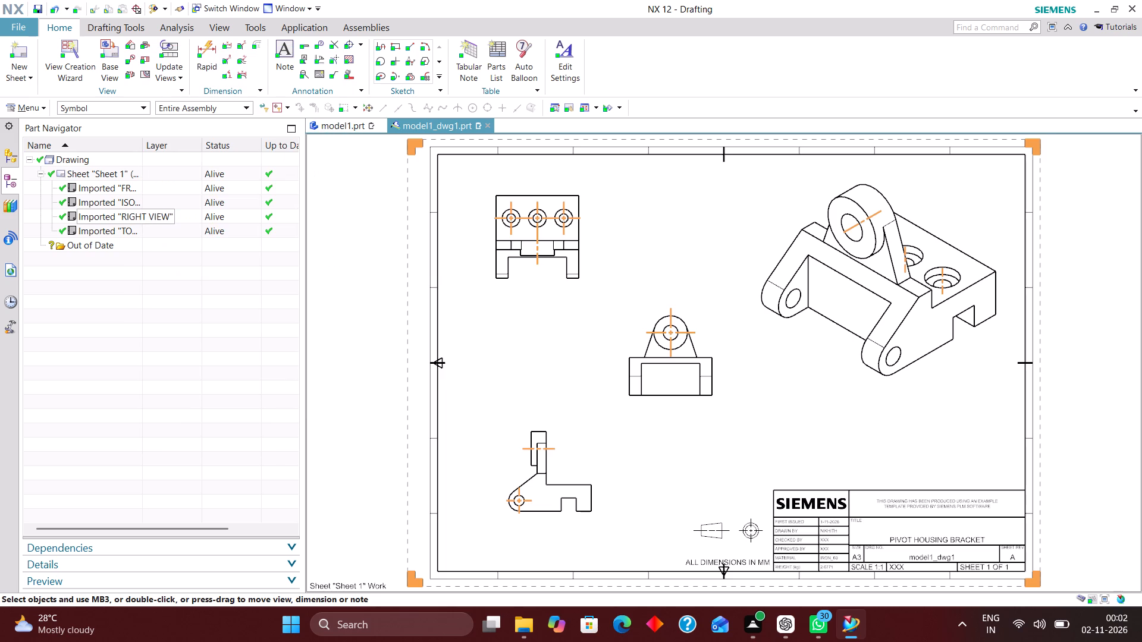
Filter the selection to the title block, select it and apply its object display settings with layer 256.
left_click(118, 109)
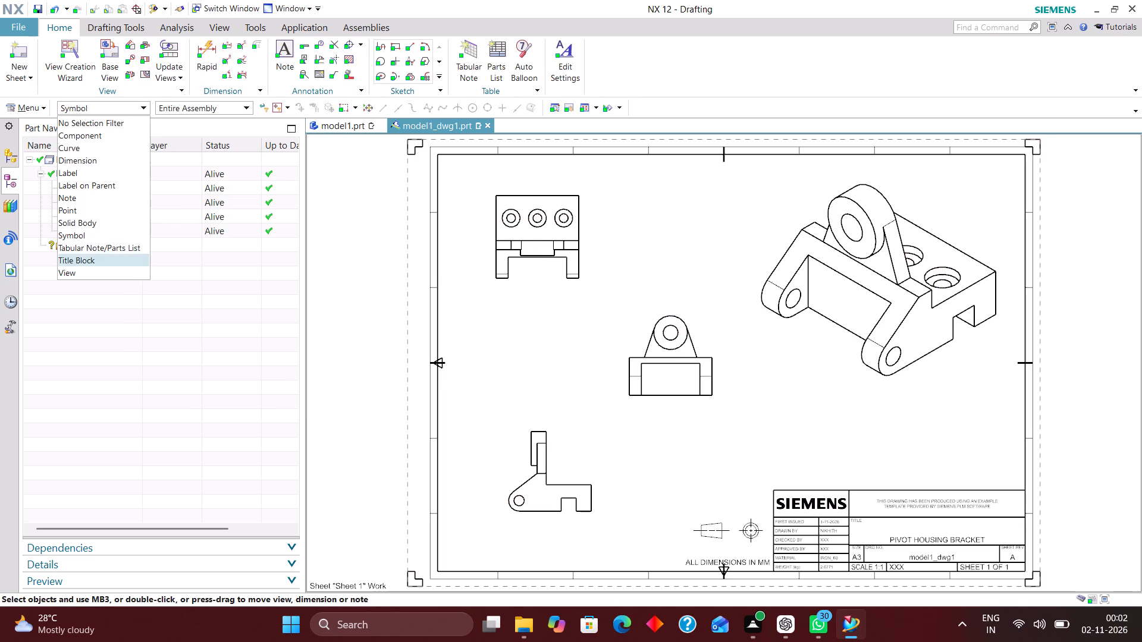
left_click(117, 262)
key("ctrl+a")
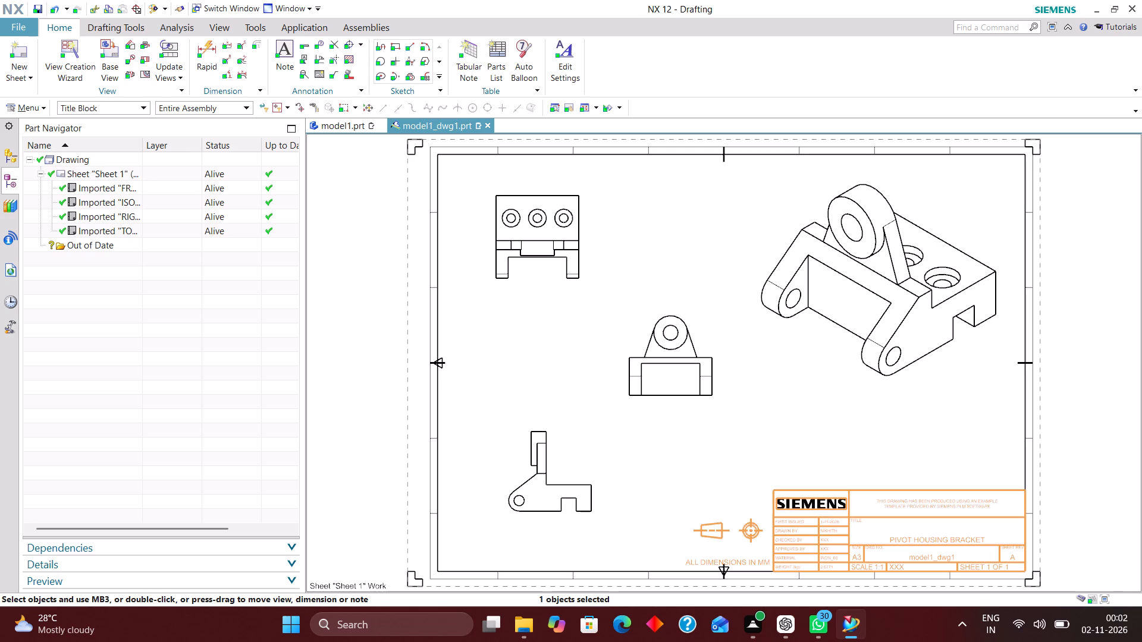
key("ctrl+j")
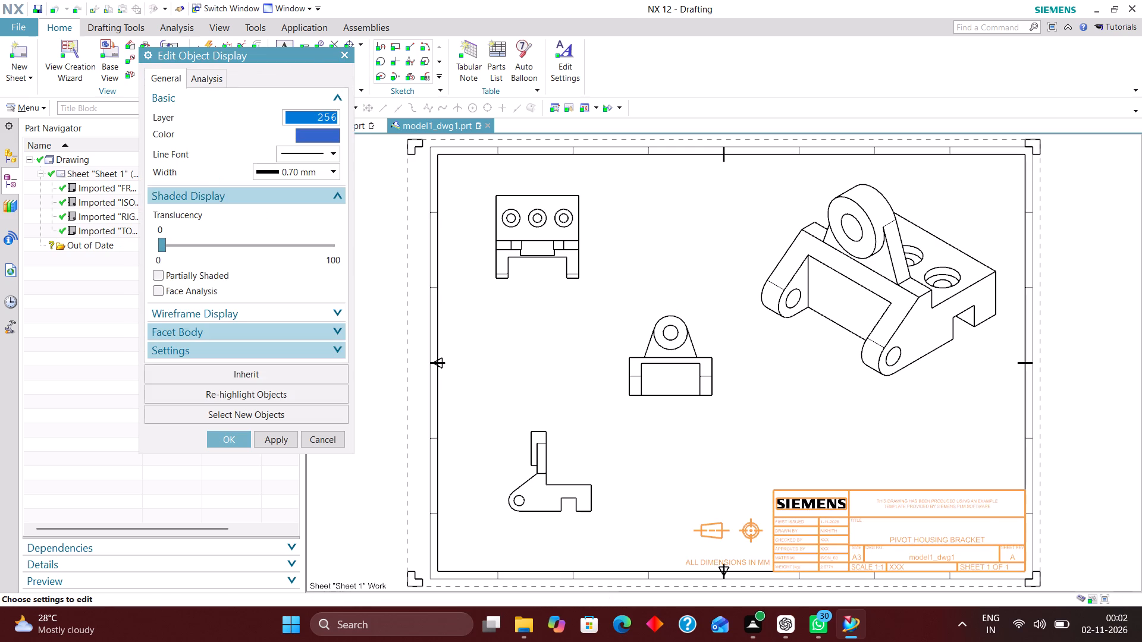
key("Return")
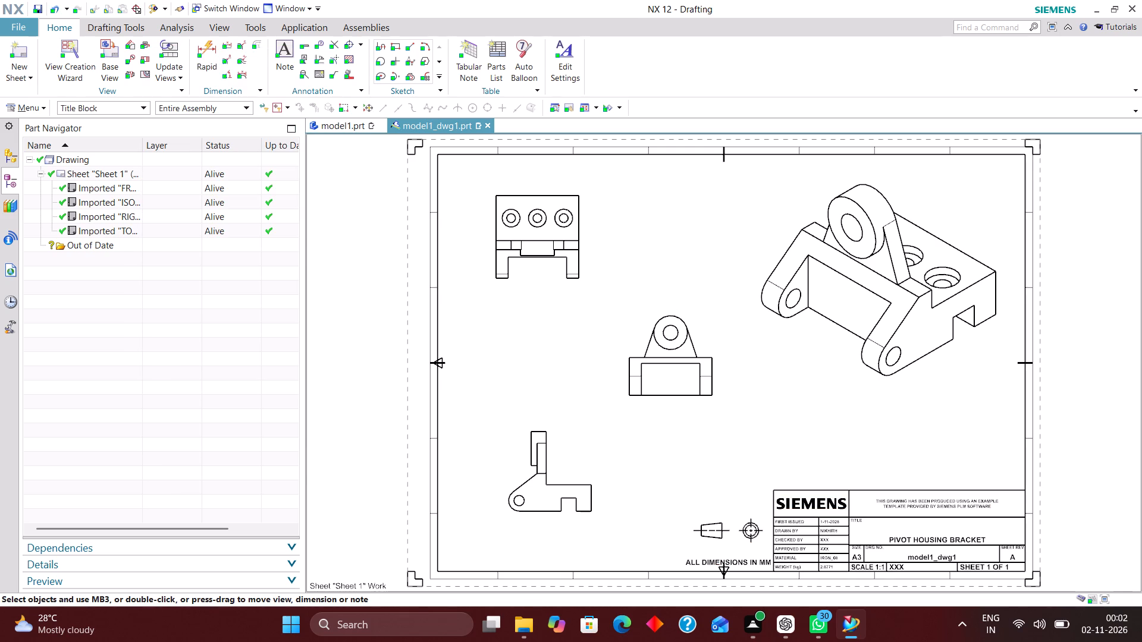
Set the ALL category to visible only in the layer settings so every non-work layer is displayed.
key("ctrl+l")
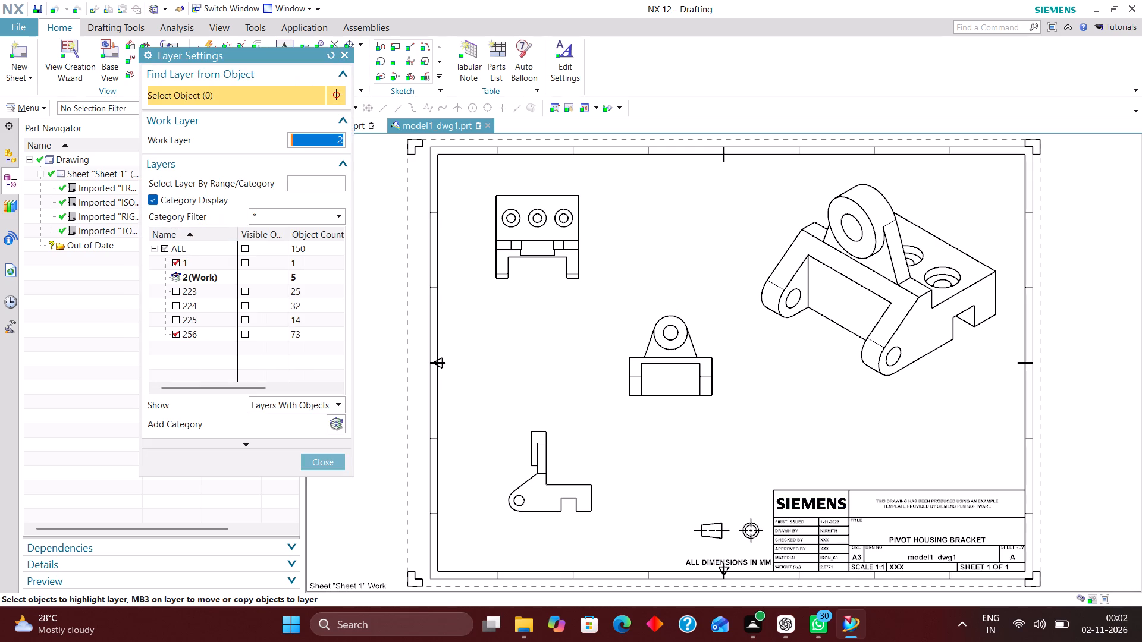
left_click(165, 247)
left_click(242, 248)
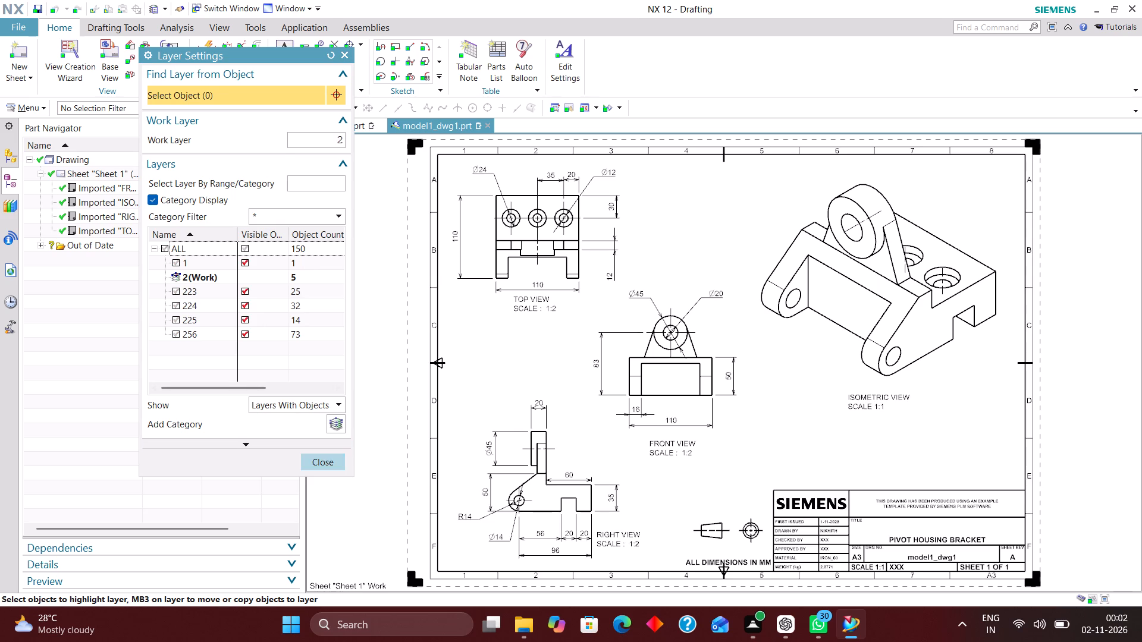
left_click(330, 461)
Inspect the sheet's annotations up close and recheck the layer settings.
scroll(534, 445, "up", 4)
scroll(523, 394, "down", 4)
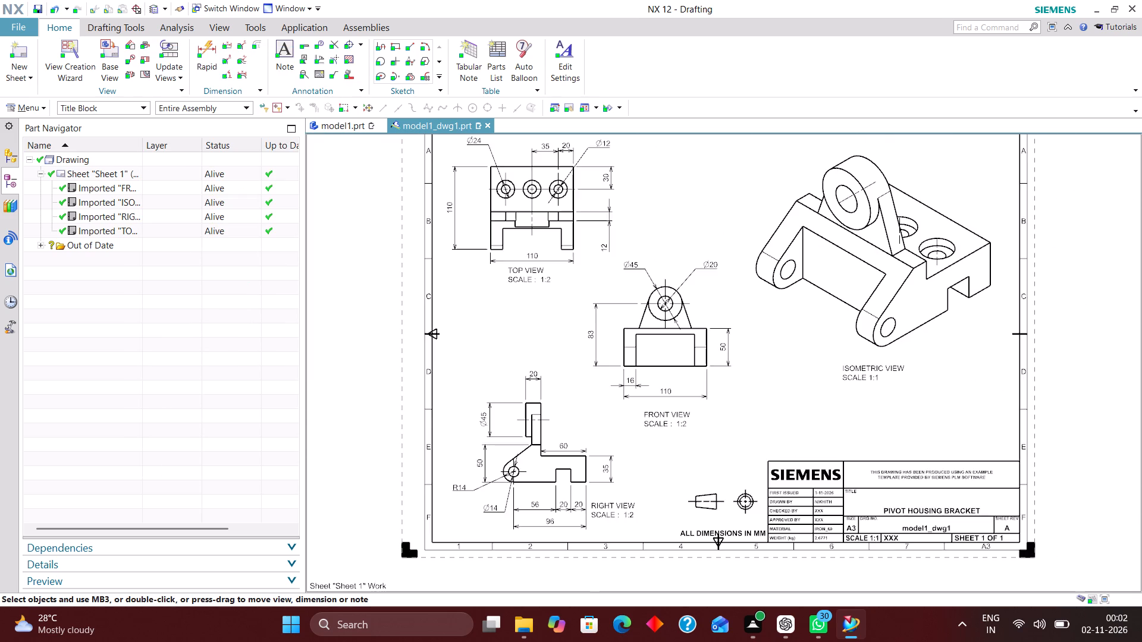
scroll(545, 421, "up", 4)
scroll(569, 389, "down", 4)
scroll(563, 376, "up", 4)
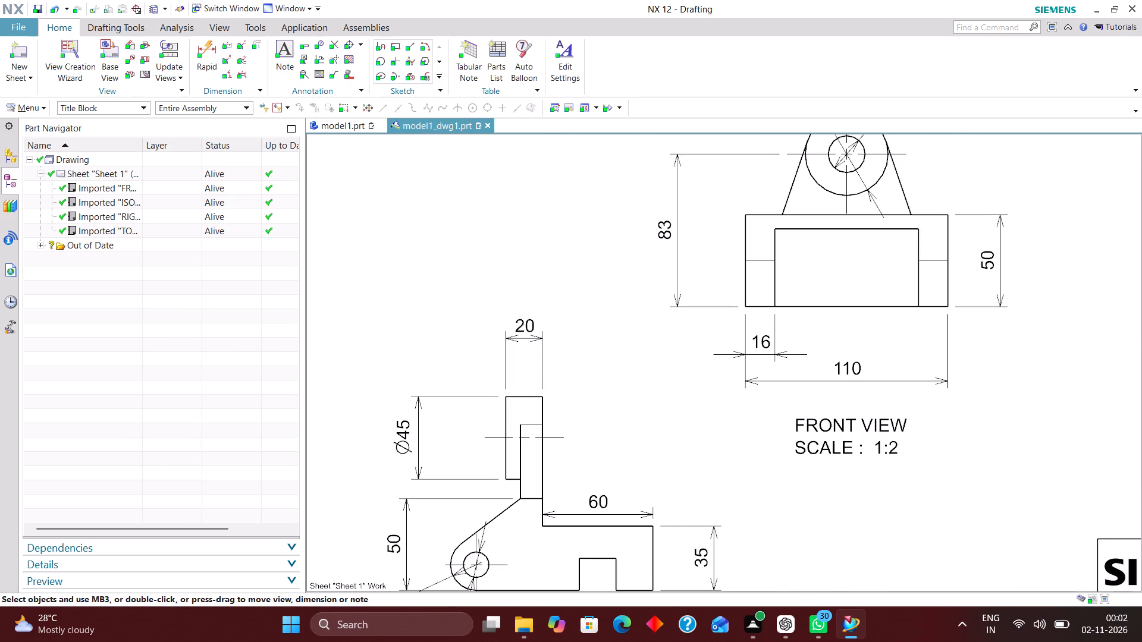
key("ctrl+l")
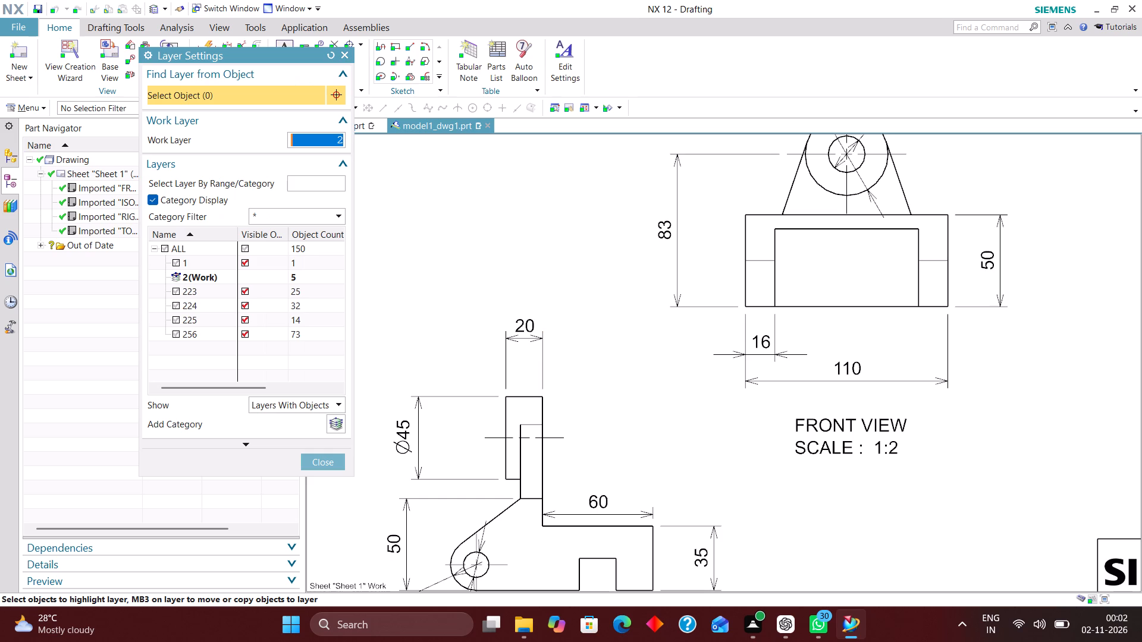
left_click(162, 245)
left_click(319, 461)
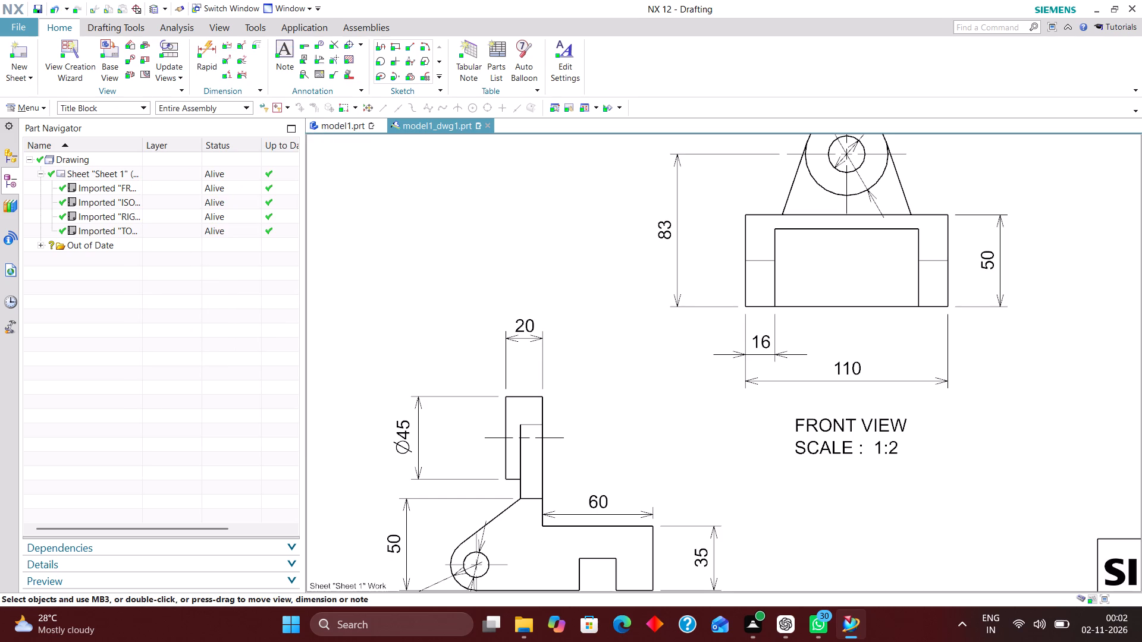
Remove the selection filter and set the arrows of the 20 mm width dimension above the right view to Out.
double_click(531, 333)
scroll(501, 320, "down", 2)
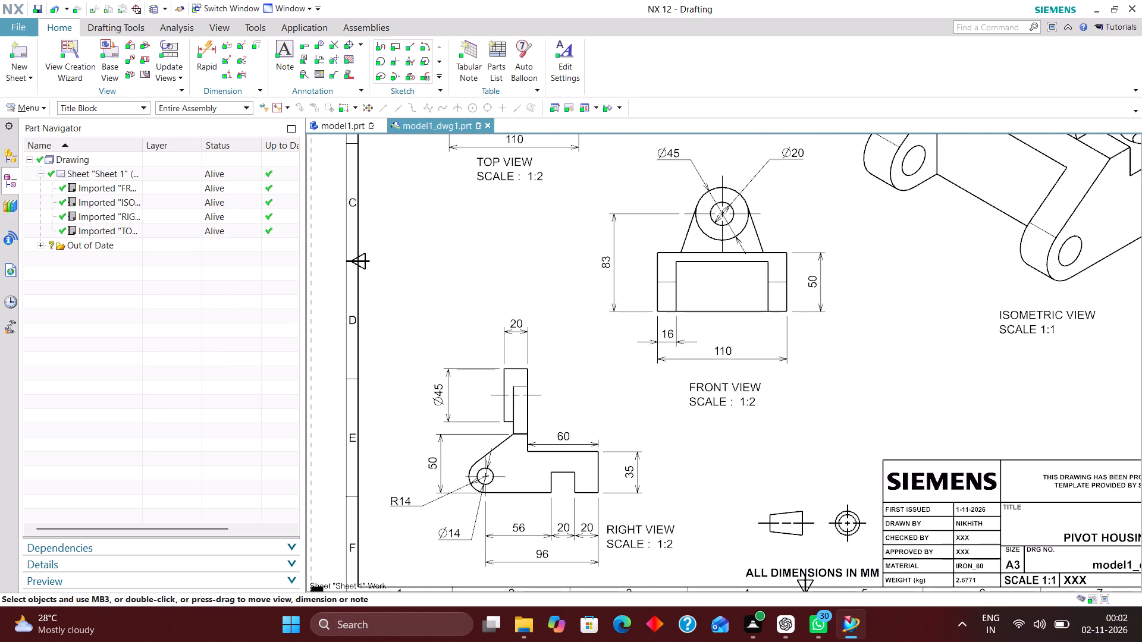
left_click(119, 105)
left_click(118, 121)
scroll(513, 343, "up", 2)
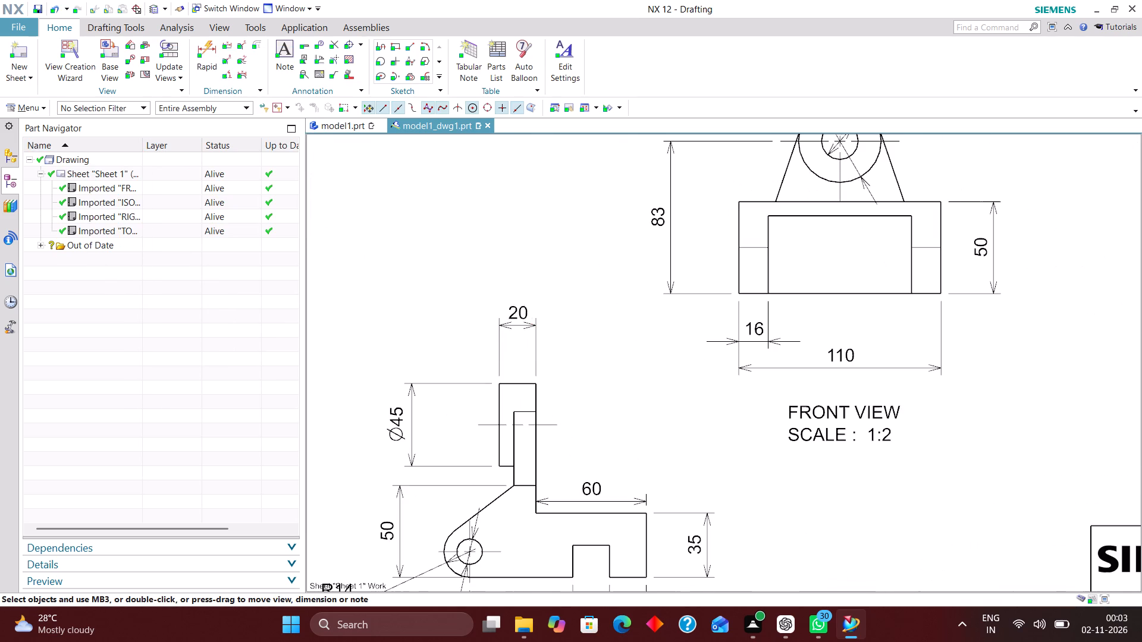
double_click(511, 319)
left_click(537, 323)
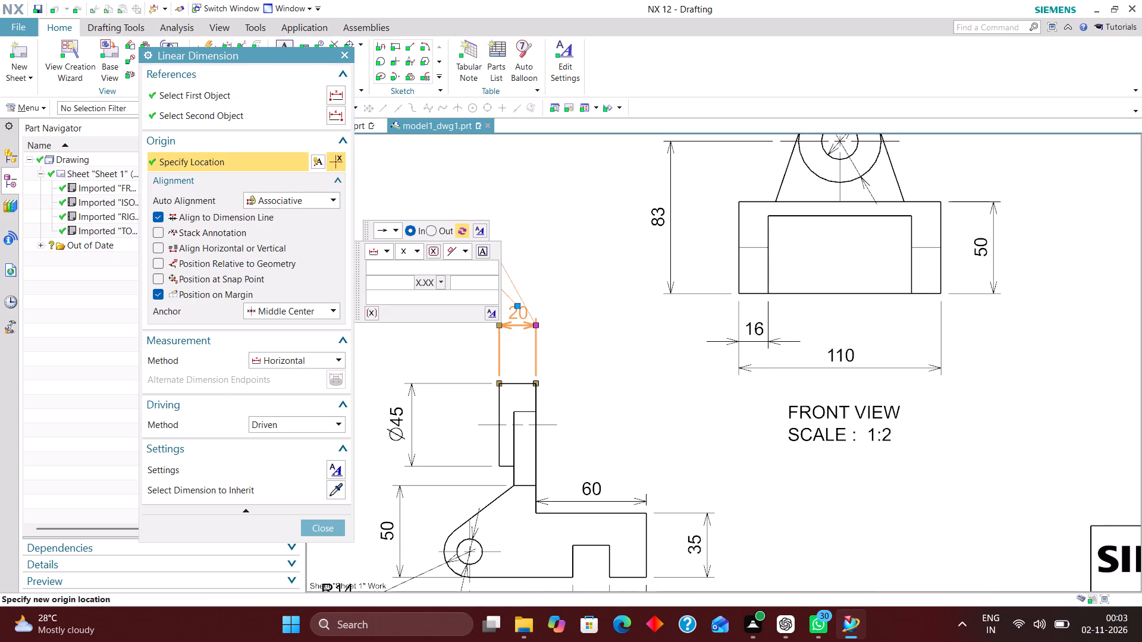
left_click(427, 232)
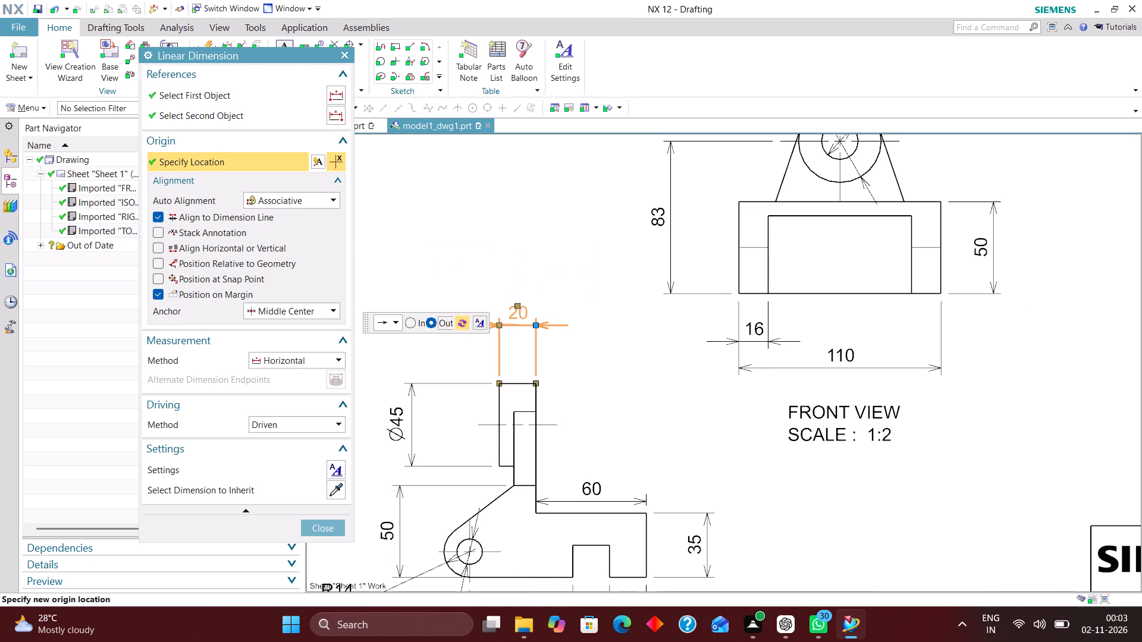
left_click(333, 522)
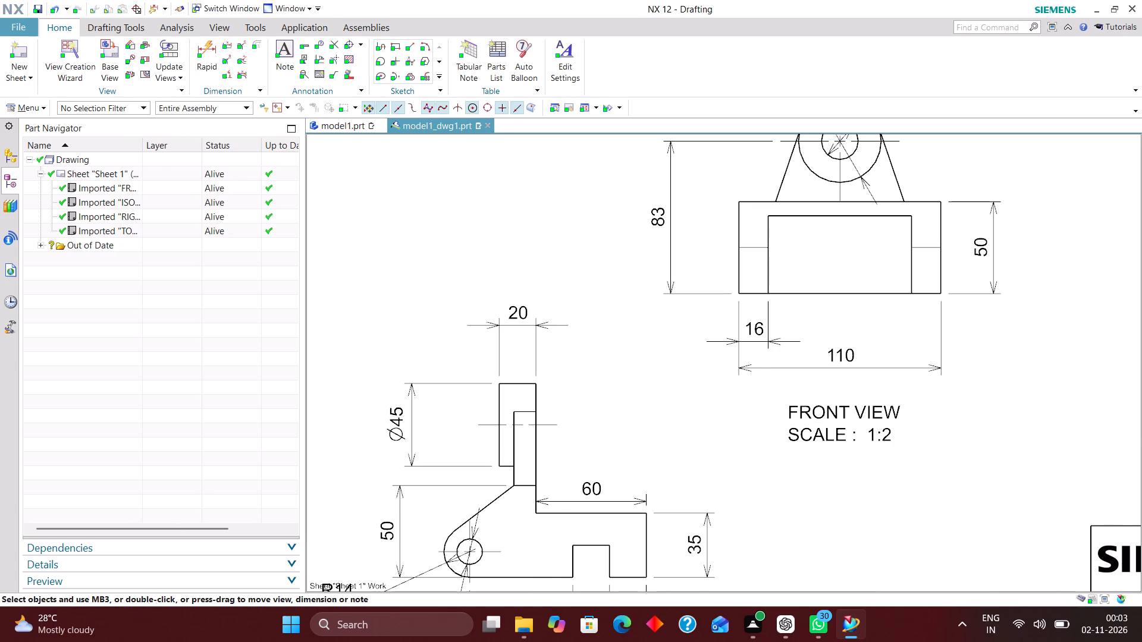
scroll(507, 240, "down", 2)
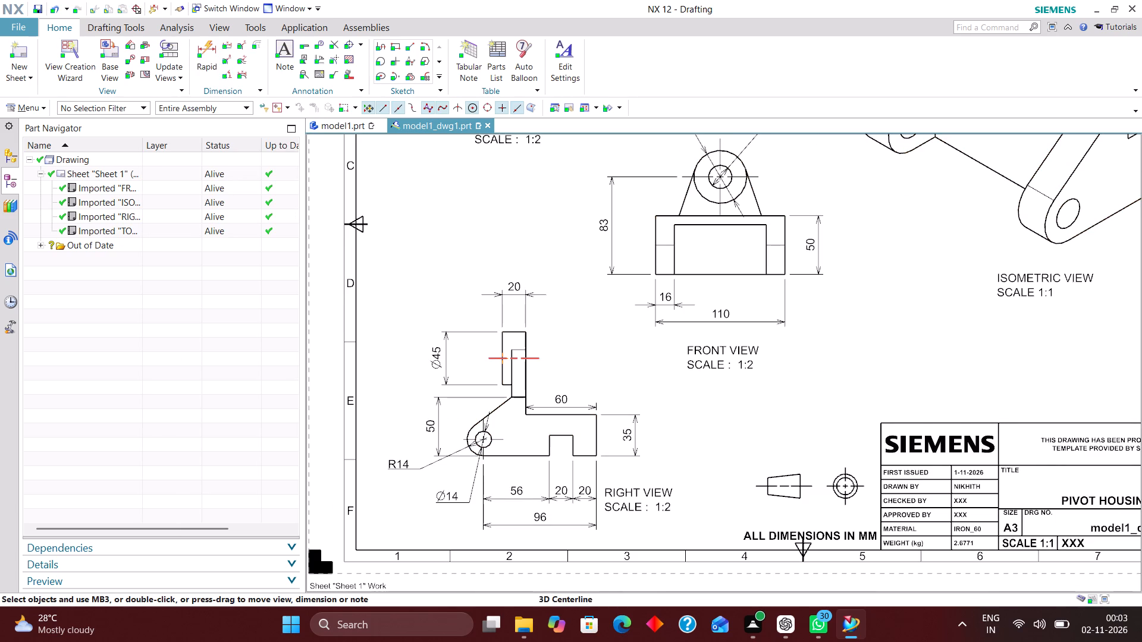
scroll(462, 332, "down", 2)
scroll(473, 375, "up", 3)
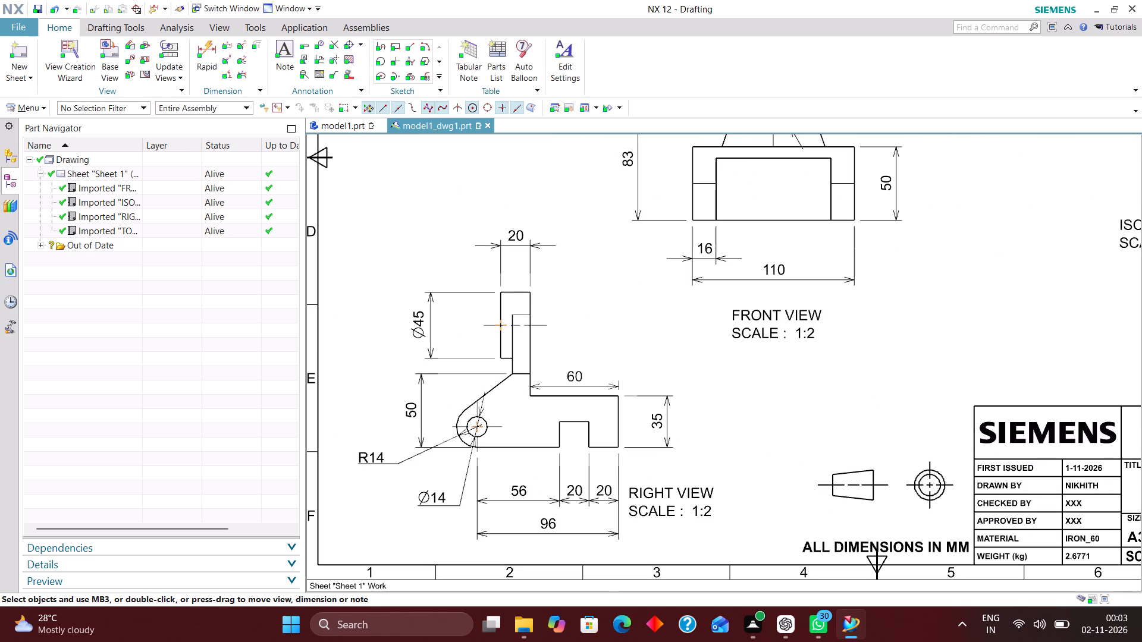
Shift the RIGHT VIEW scale label slightly up and away from the 20 mm dimension beside it.
scroll(447, 394, "down", 2)
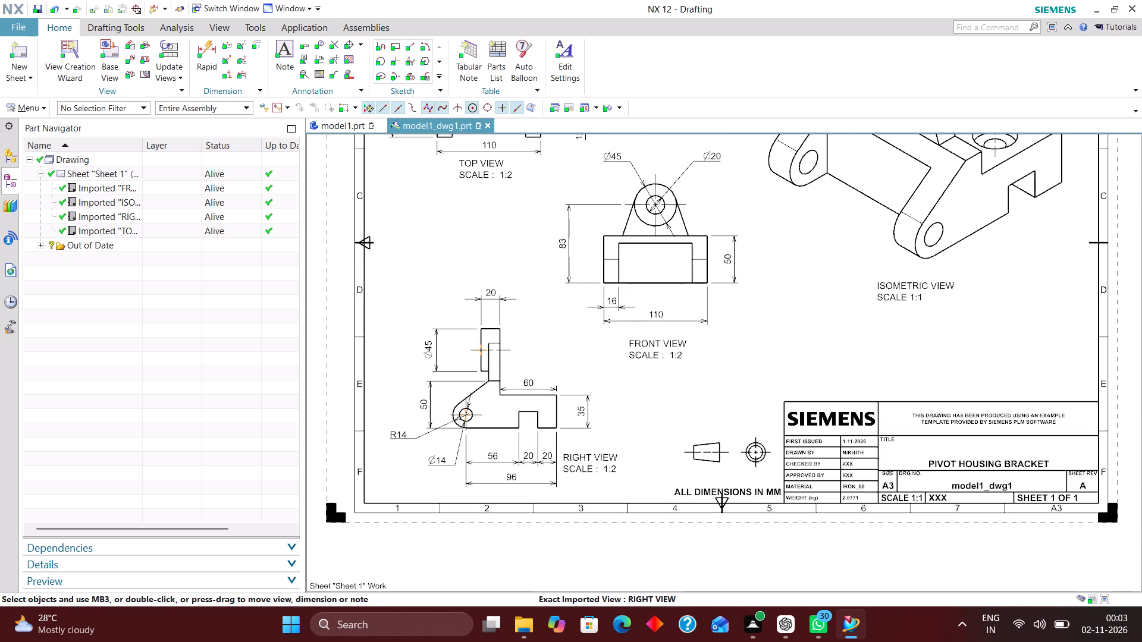
left_click_drag(589, 459, 592, 443)
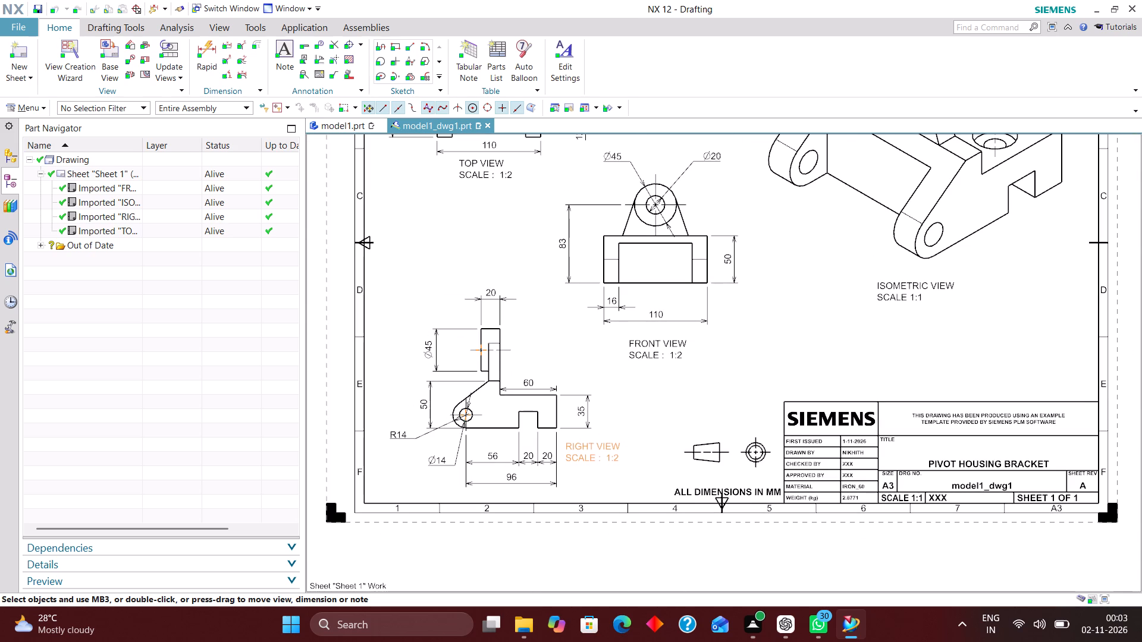
left_click_drag(592, 443, 597, 445)
Set the arrows of the 20 mm slot width dimension below the right view to Out.
scroll(554, 489, "up", 4)
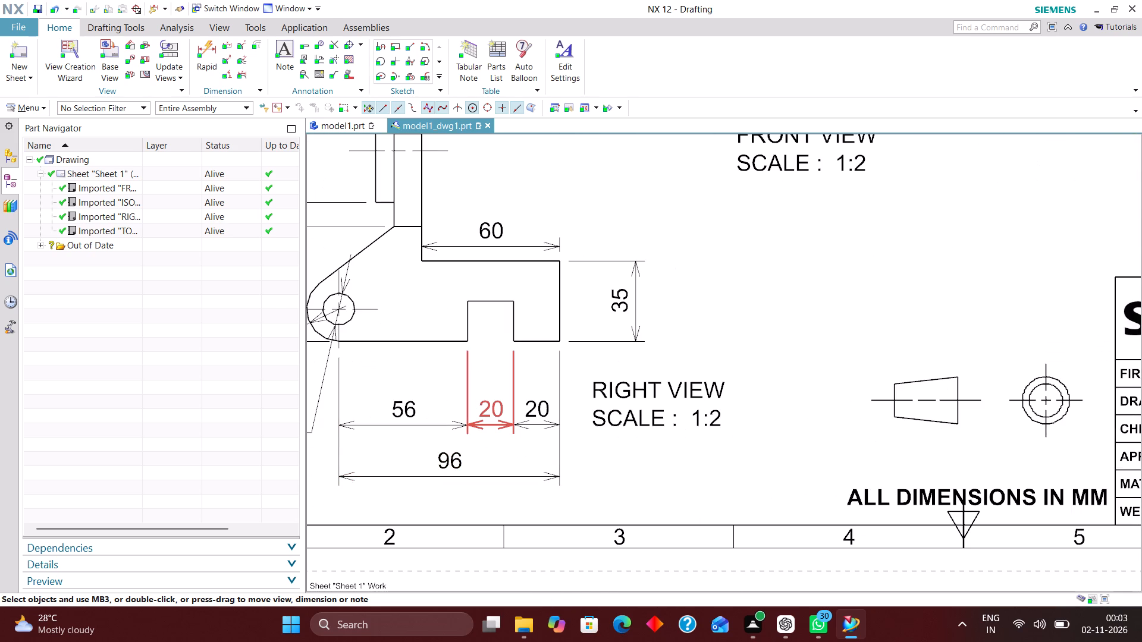
left_click(485, 425)
left_click(486, 452)
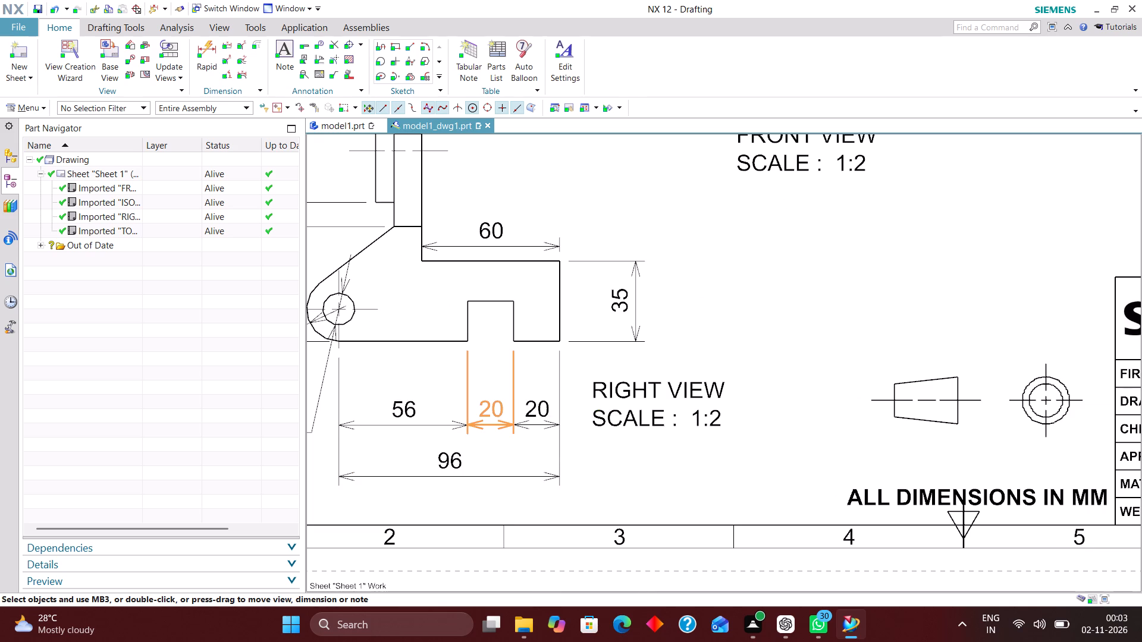
double_click(488, 423)
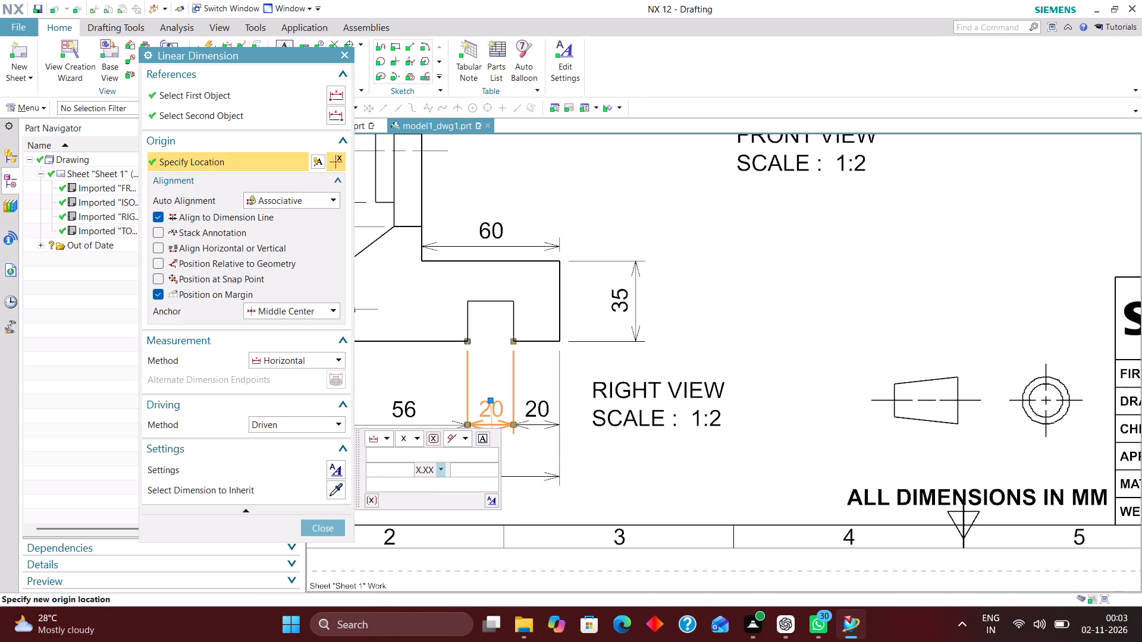
left_click(513, 424)
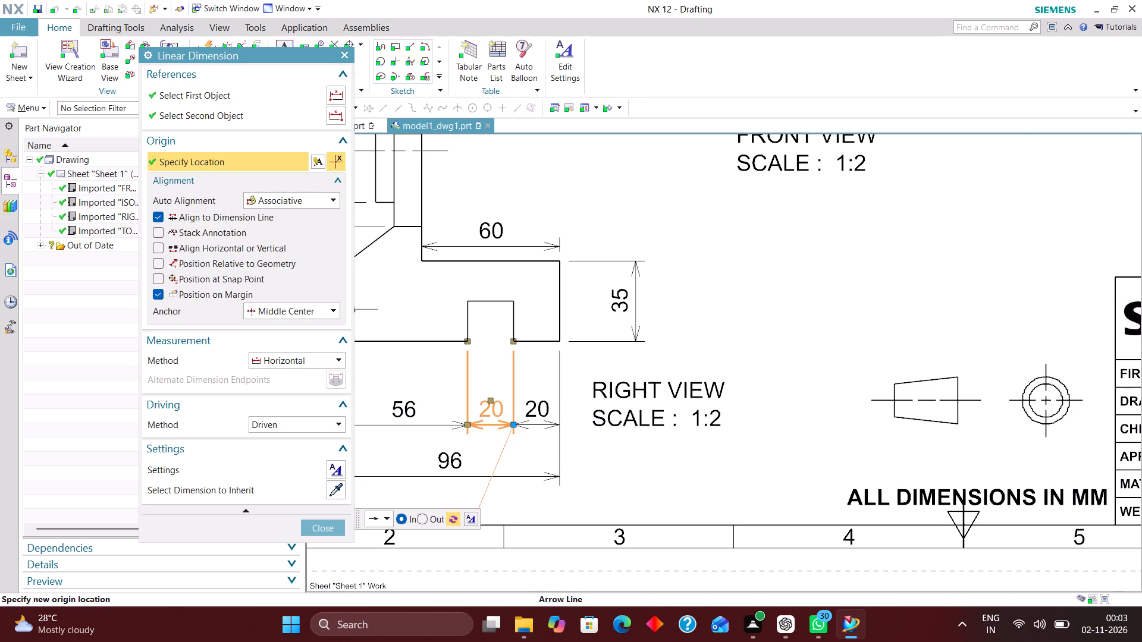
left_click(426, 518)
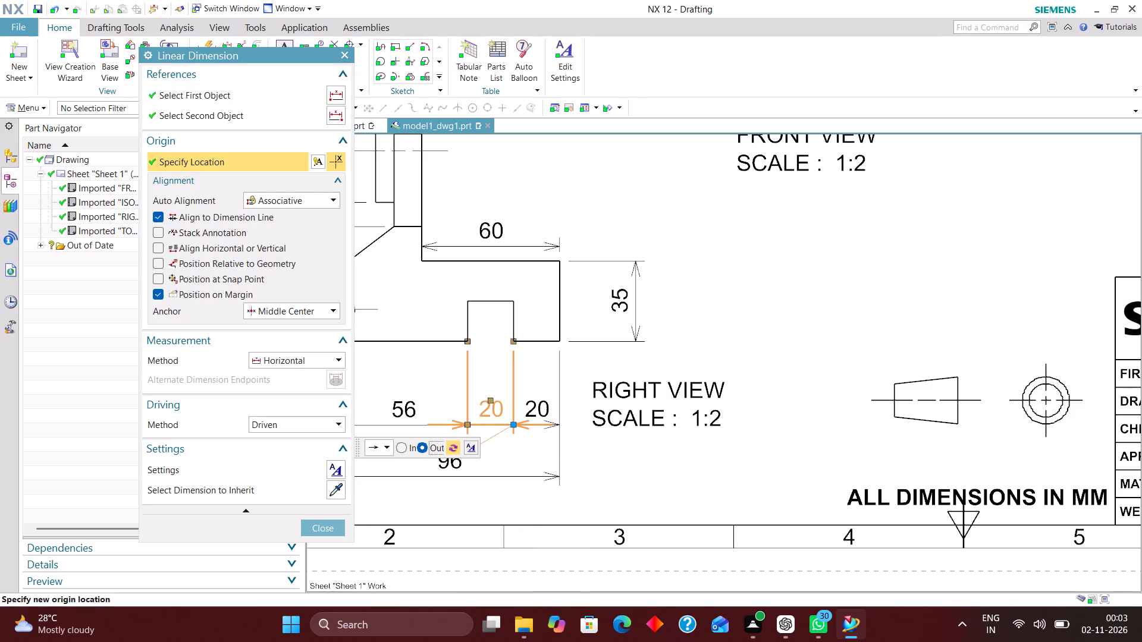
left_click(331, 533)
Set the arrows of the 20 mm dimension between the slot and the right view's outer edge to Out.
double_click(538, 413)
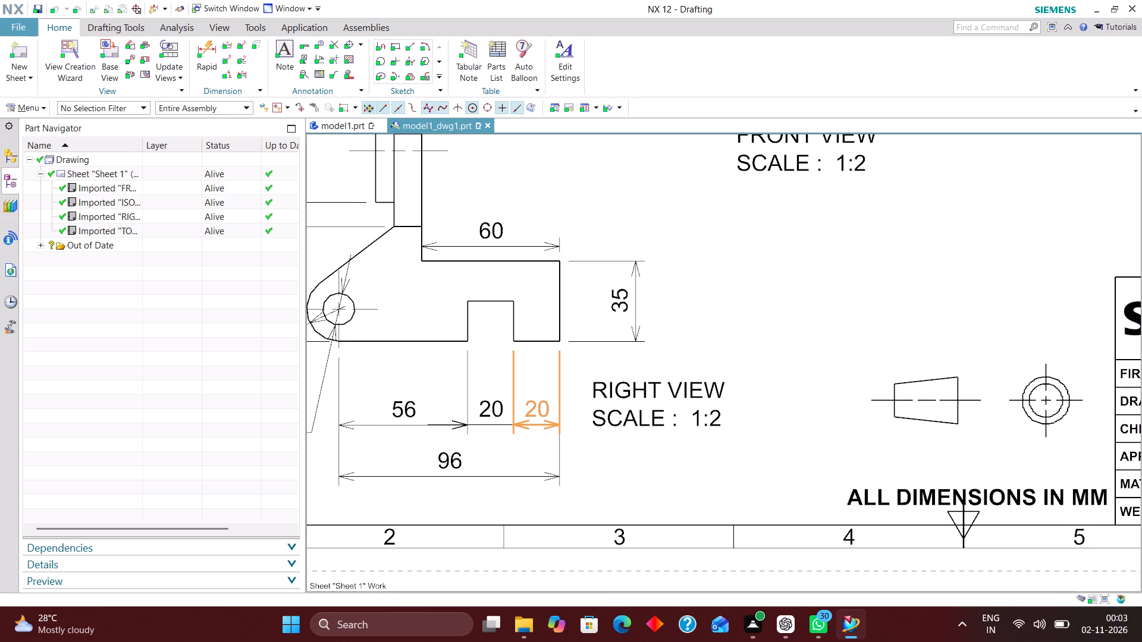
left_click(560, 424)
left_click(450, 496)
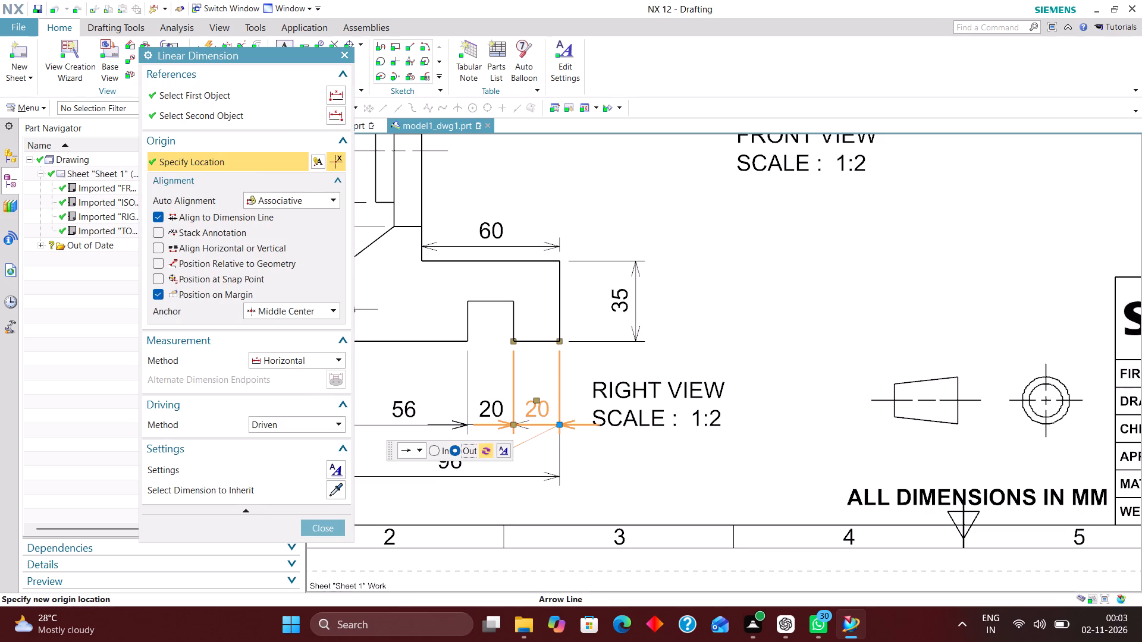
left_click(326, 528)
Reposition the 56 mm and both 20 mm dimensions below the right view so their dimension lines align in one row.
scroll(518, 418, "up", 1)
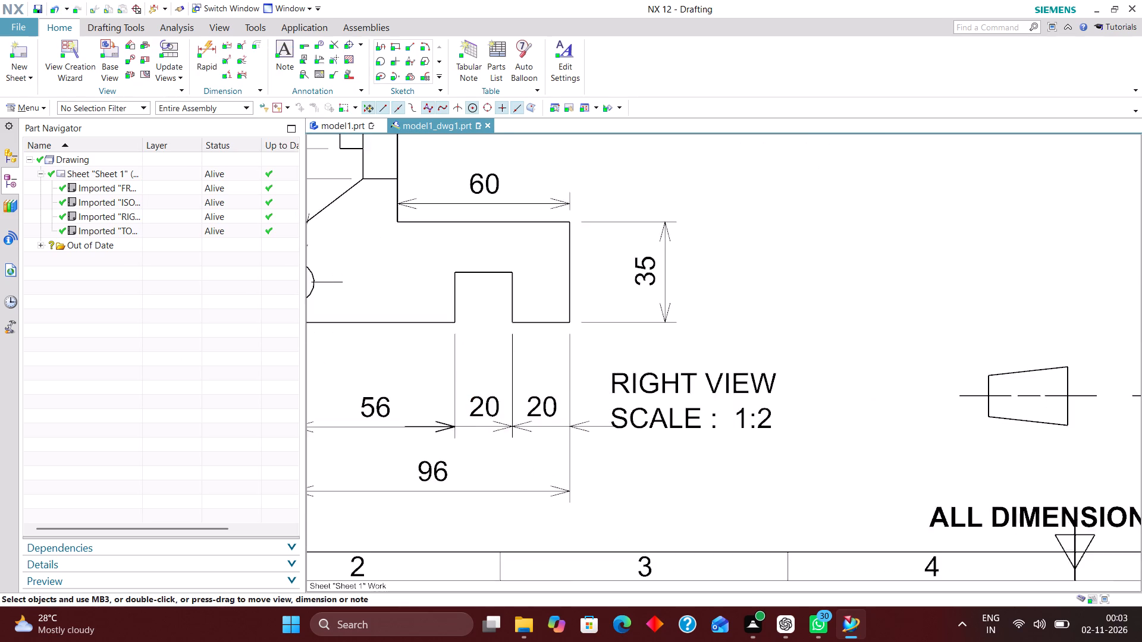
scroll(518, 417, "up", 1)
left_click_drag(480, 407, 485, 400)
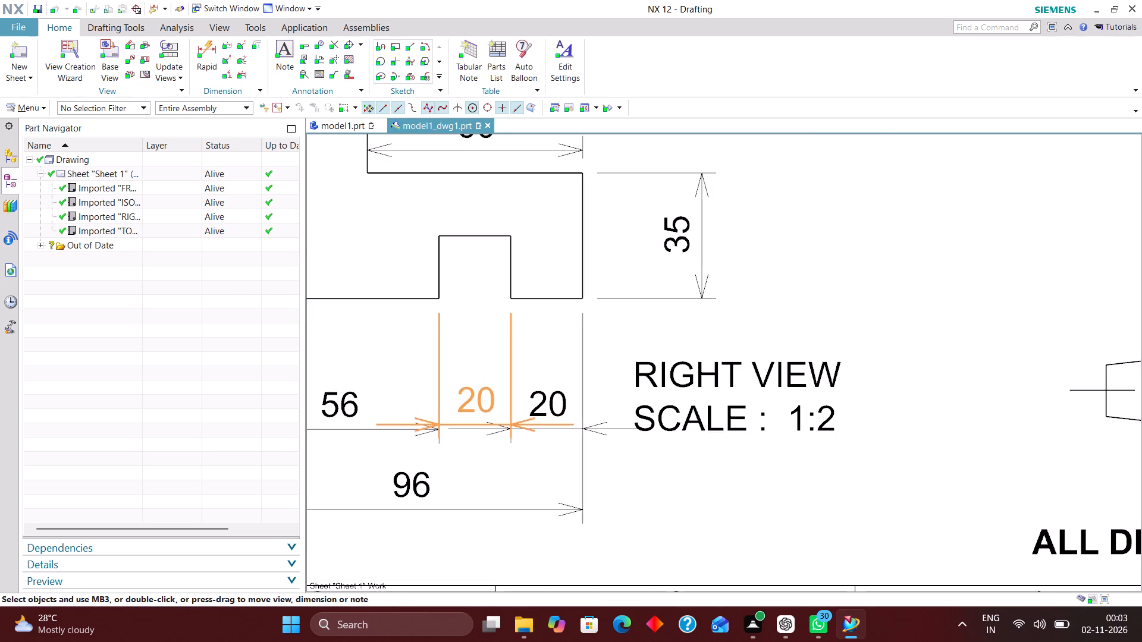
left_click_drag(485, 400, 485, 404)
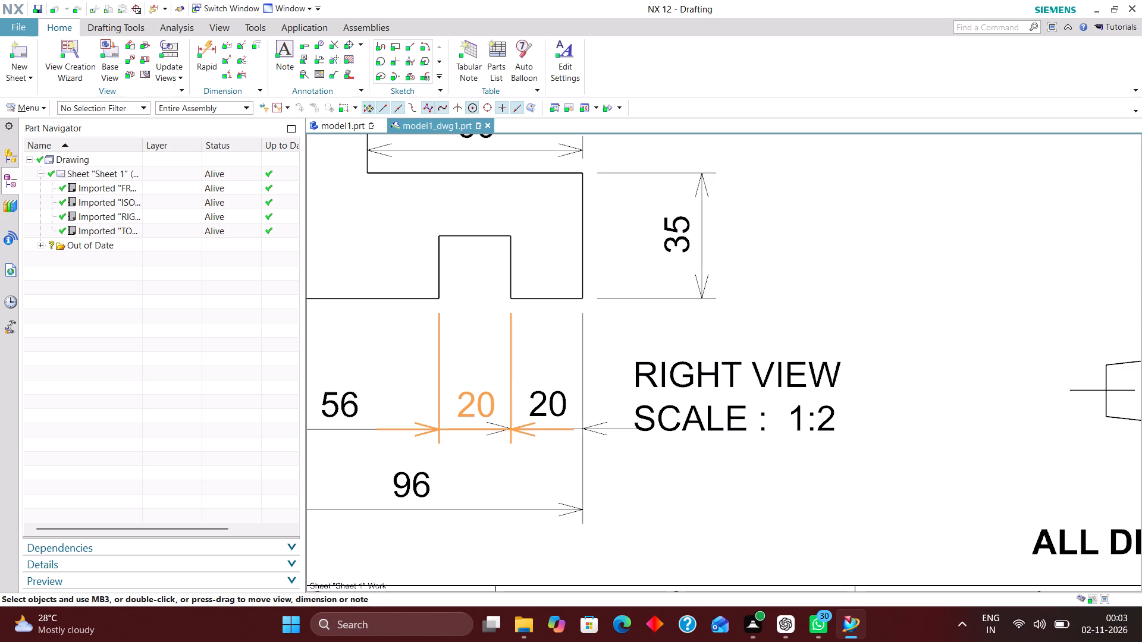
left_click_drag(485, 404, 486, 403)
scroll(531, 433, "down", 2)
scroll(414, 436, "up", 4)
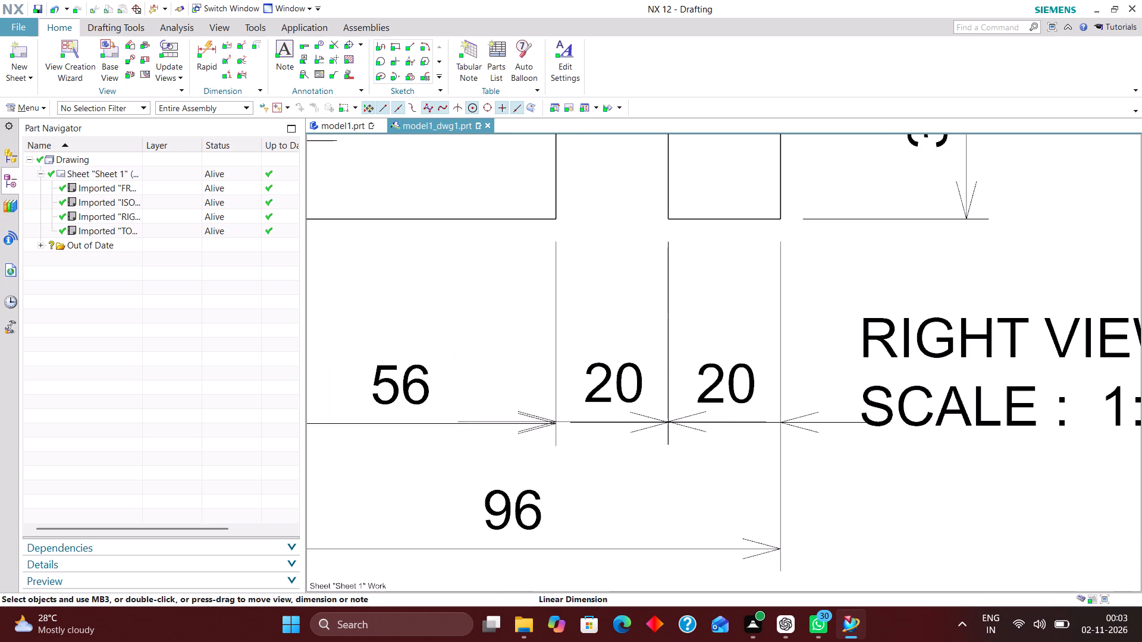
left_click_drag(429, 426, 437, 381)
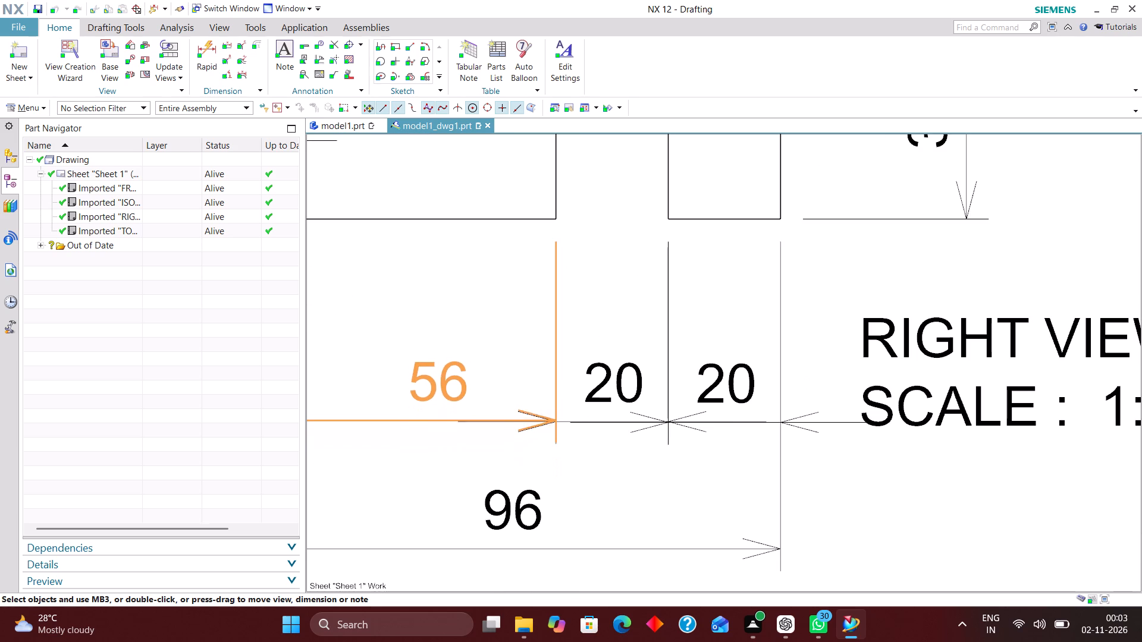
left_click_drag(437, 381, 437, 382)
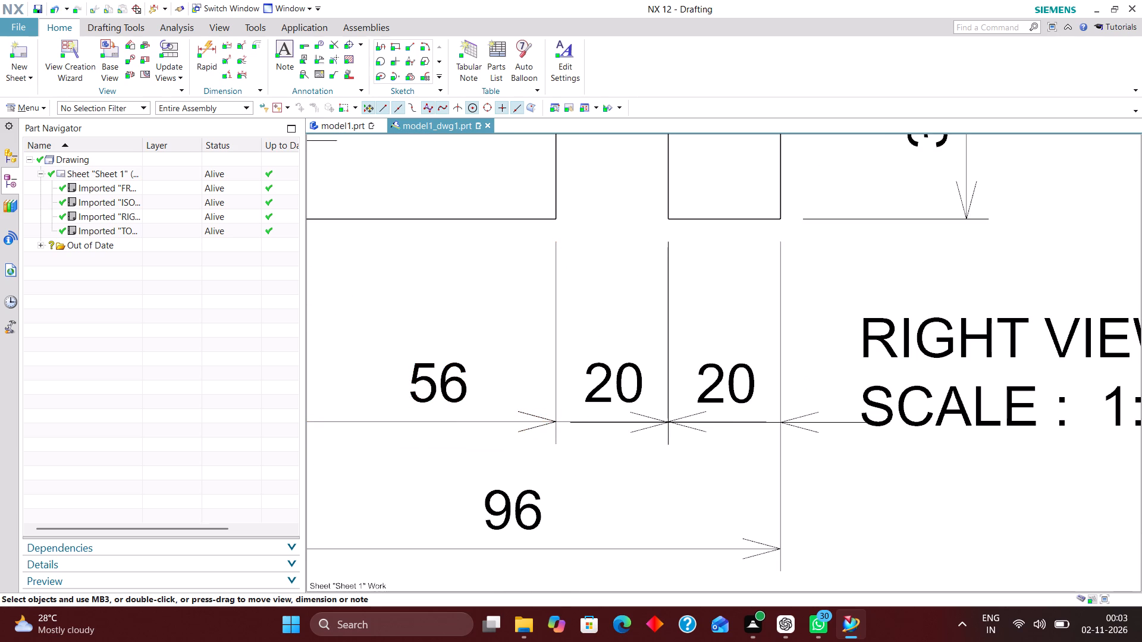
left_click_drag(728, 386, 735, 384)
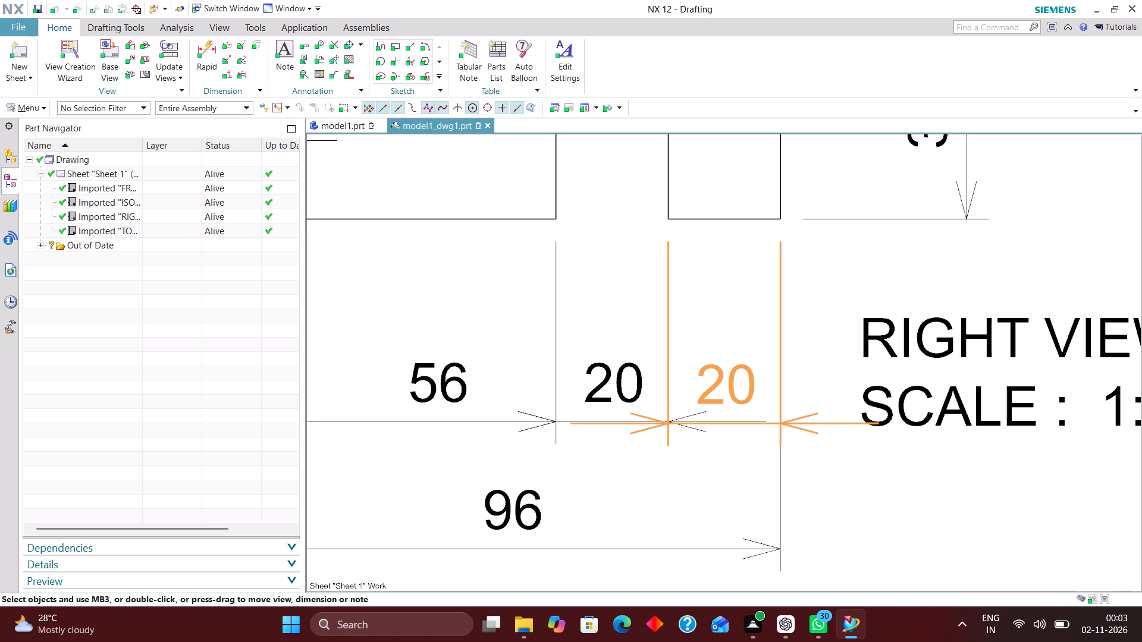
left_click_drag(735, 384, 735, 382)
Review the right view's dimension row and the layout of the whole drawing sheet.
scroll(626, 367, "down", 2)
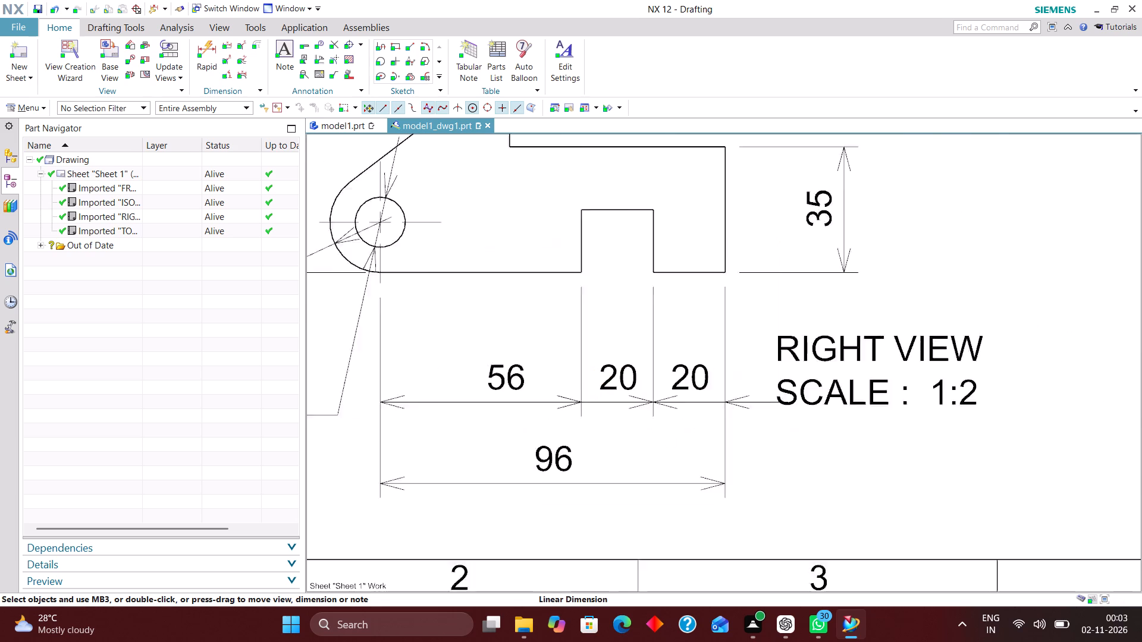
scroll(629, 383, "down", 2)
scroll(753, 462, "down", 2)
scroll(767, 461, "up", 2)
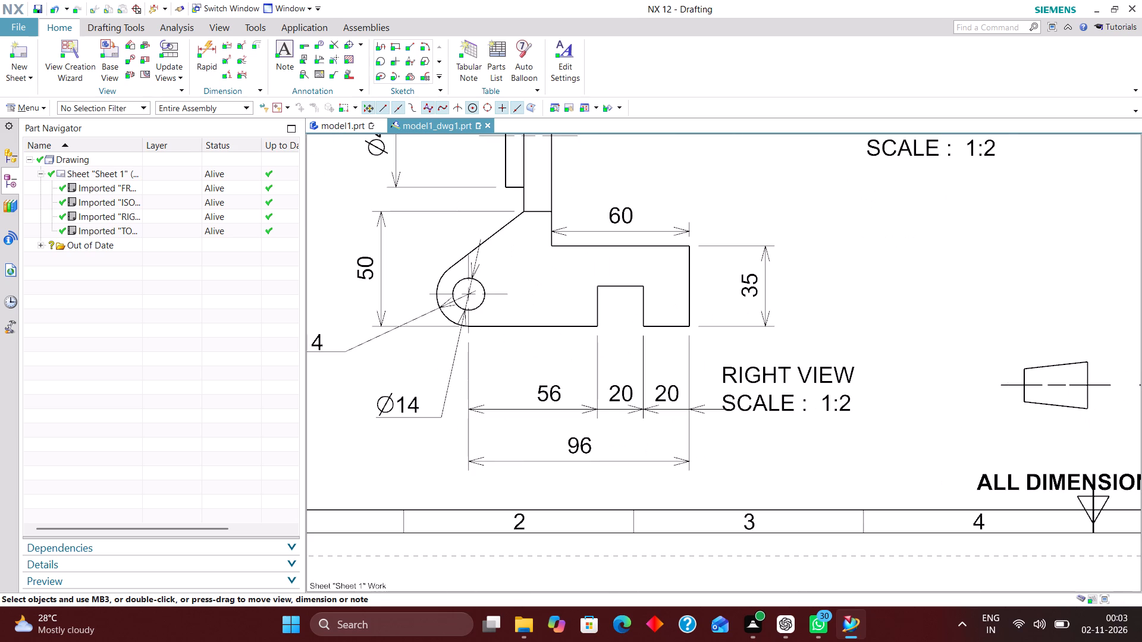
scroll(704, 459, "down", 2)
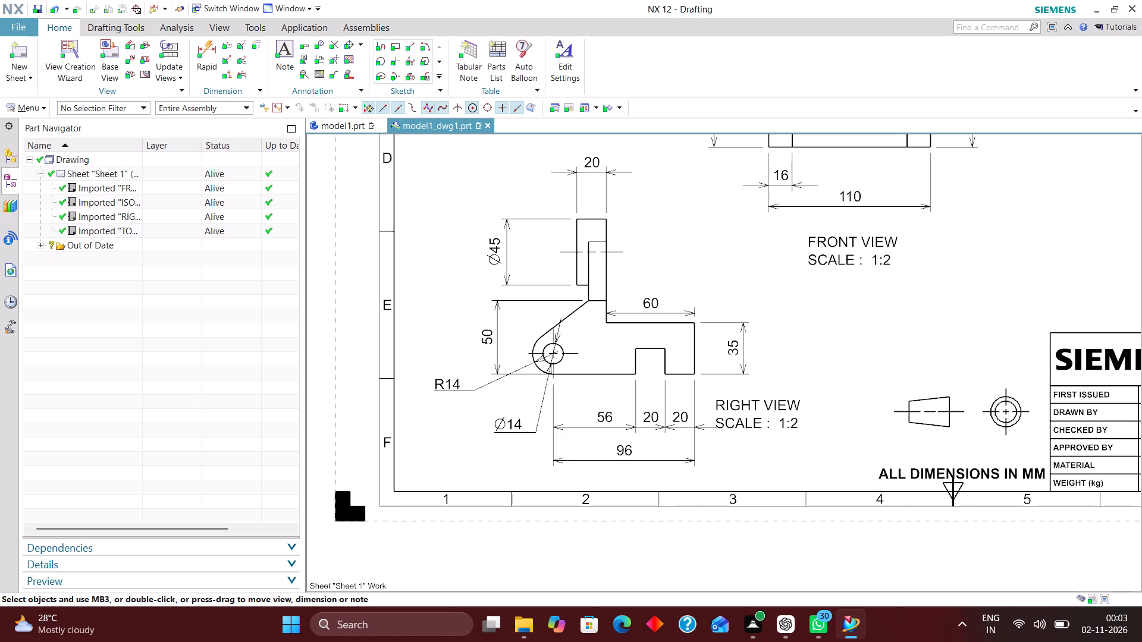
scroll(717, 444, "down", 1)
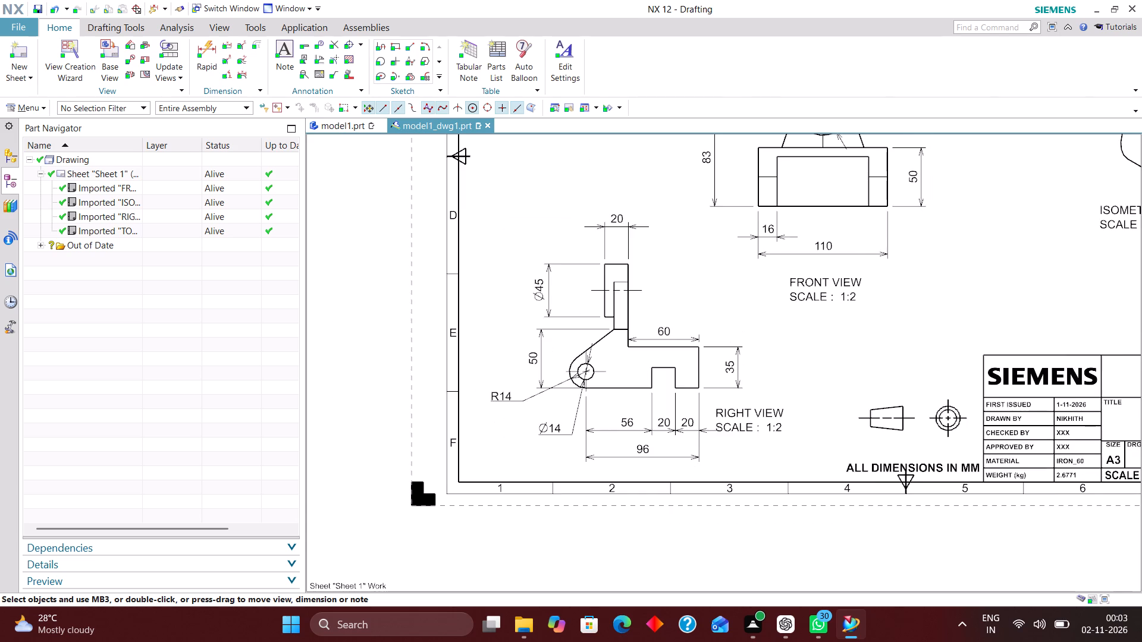
scroll(719, 442, "up", 2)
scroll(719, 441, "down", 5)
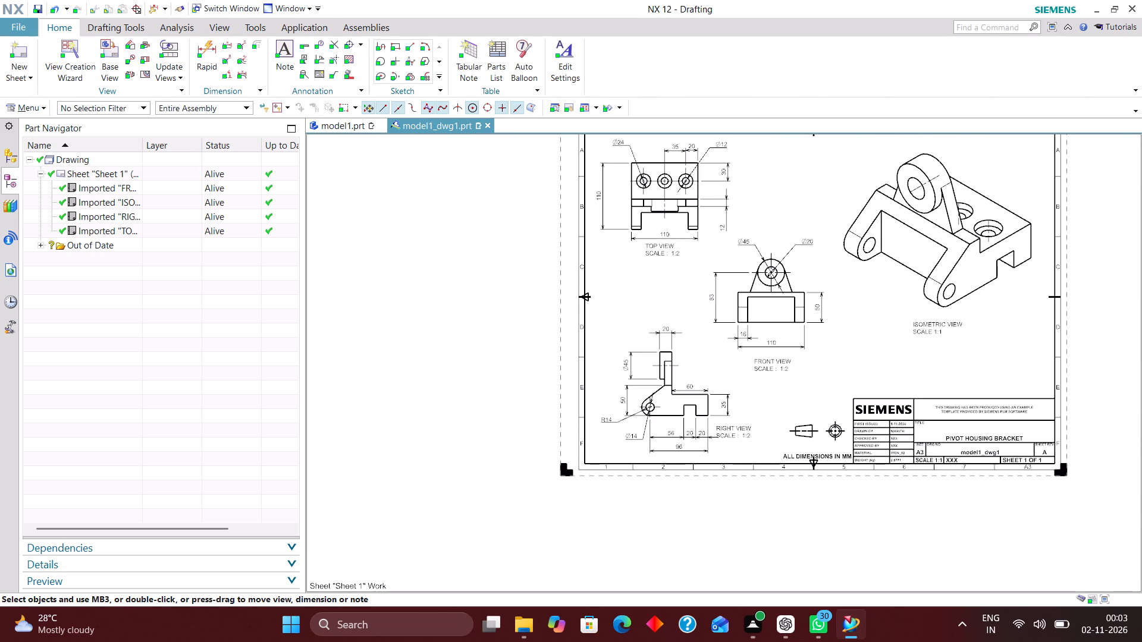
scroll(741, 398, "down", 2)
scroll(799, 345, "up", 4)
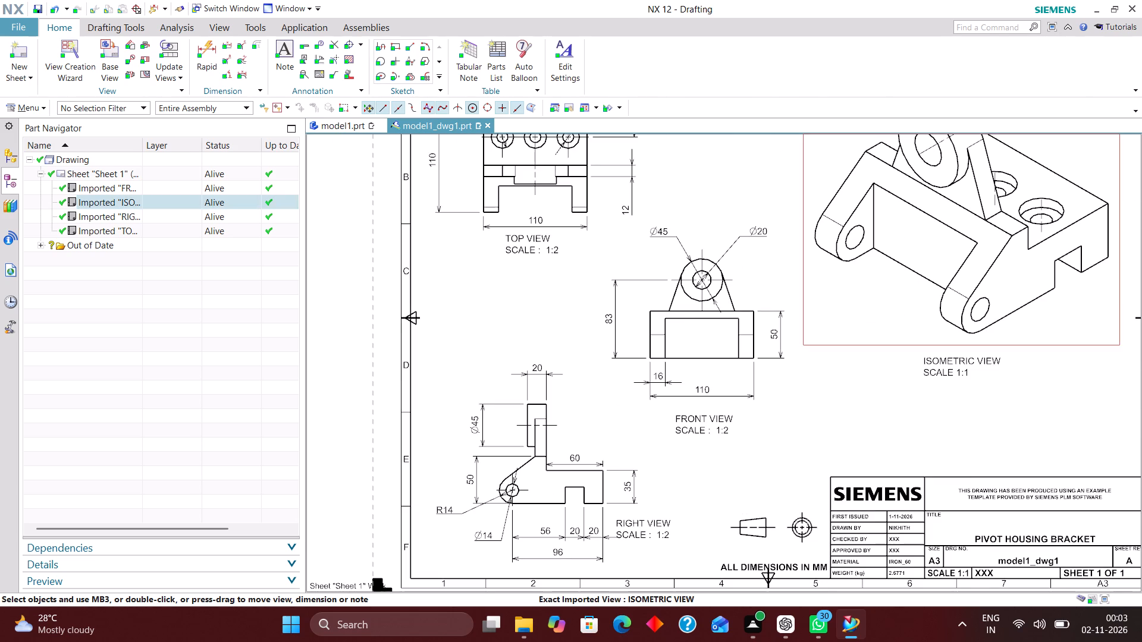
right_click_drag(833, 379, 762, 462)
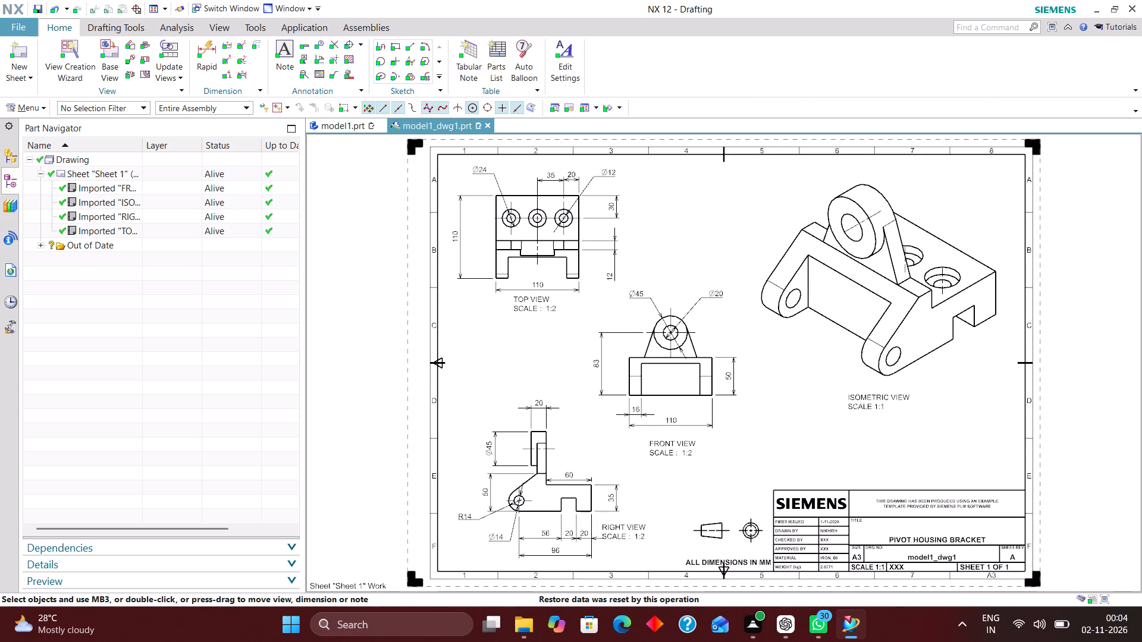
Switch to the model1.prt model and look through the features and layers in its model history.
left_click(338, 123)
scroll(574, 301, "down", 1)
scroll(566, 305, "up", 2)
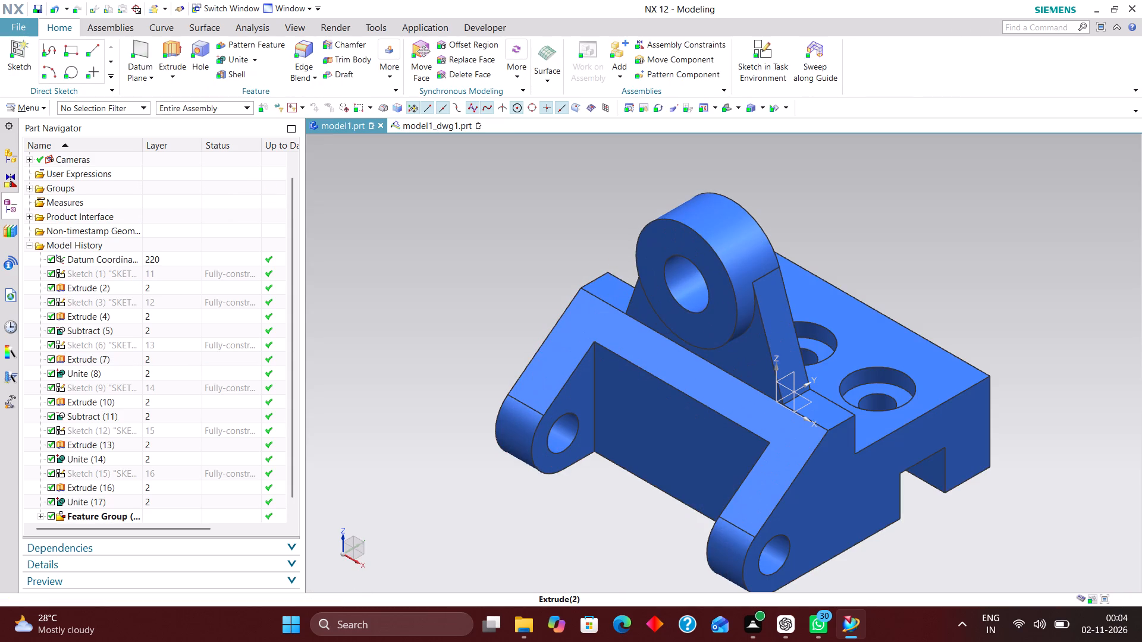
scroll(151, 328, "down", 7)
scroll(156, 381, "down", 1)
scroll(156, 381, "up", 4)
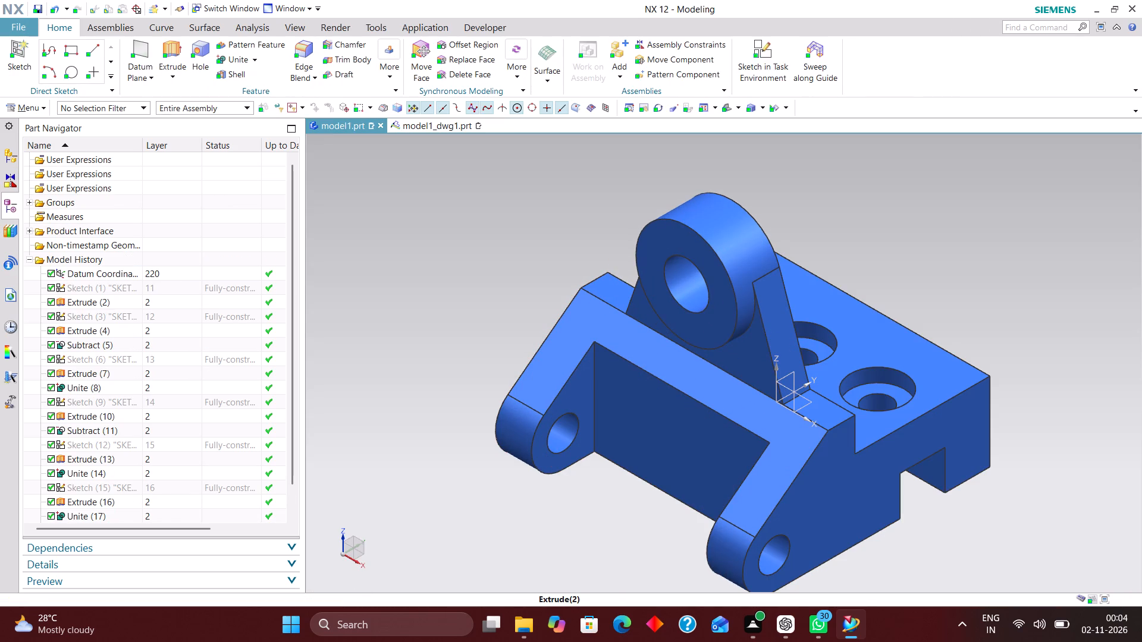
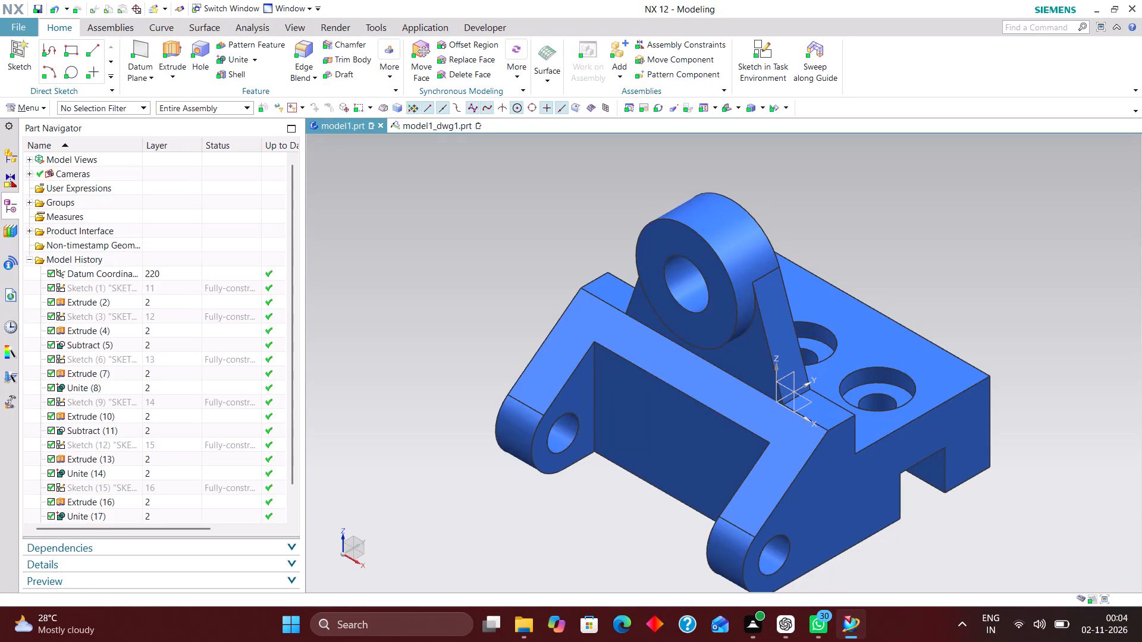
Switch to the model1_dwg1 drawing, start Save As, and name the model part Pivot Housing Bracket.
left_click(430, 126)
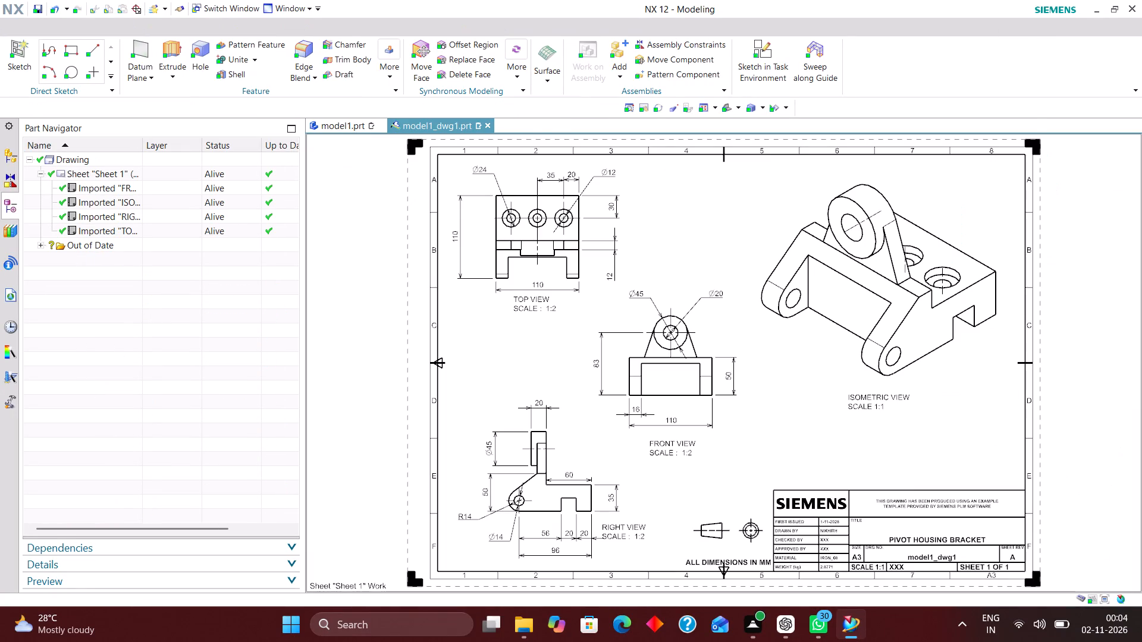
left_click(29, 20)
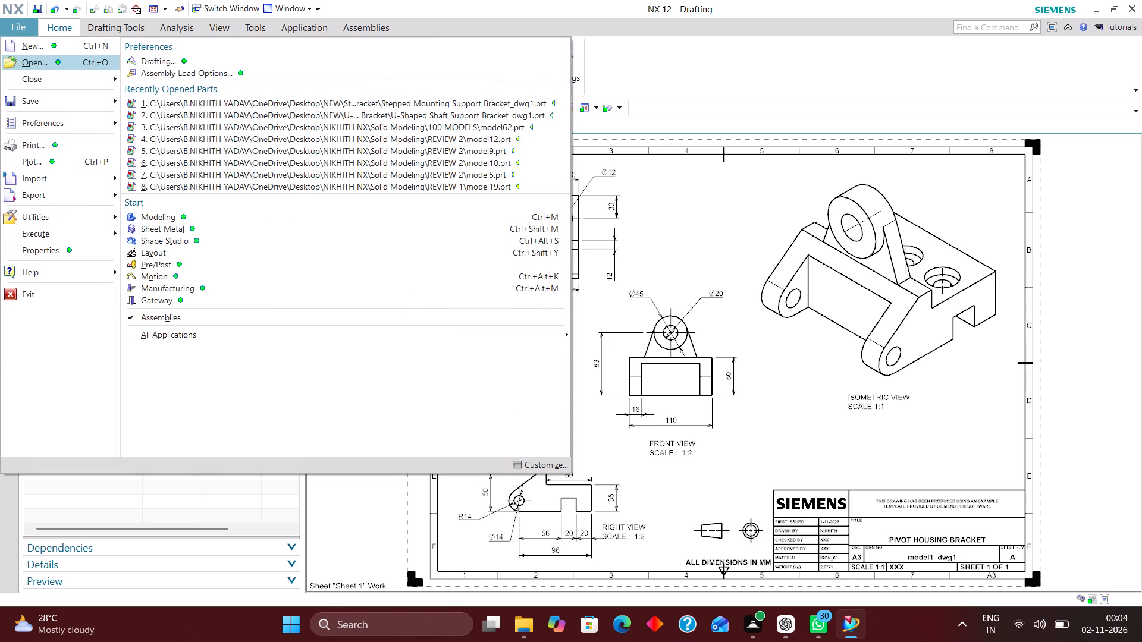
left_click(54, 99)
left_click(161, 128)
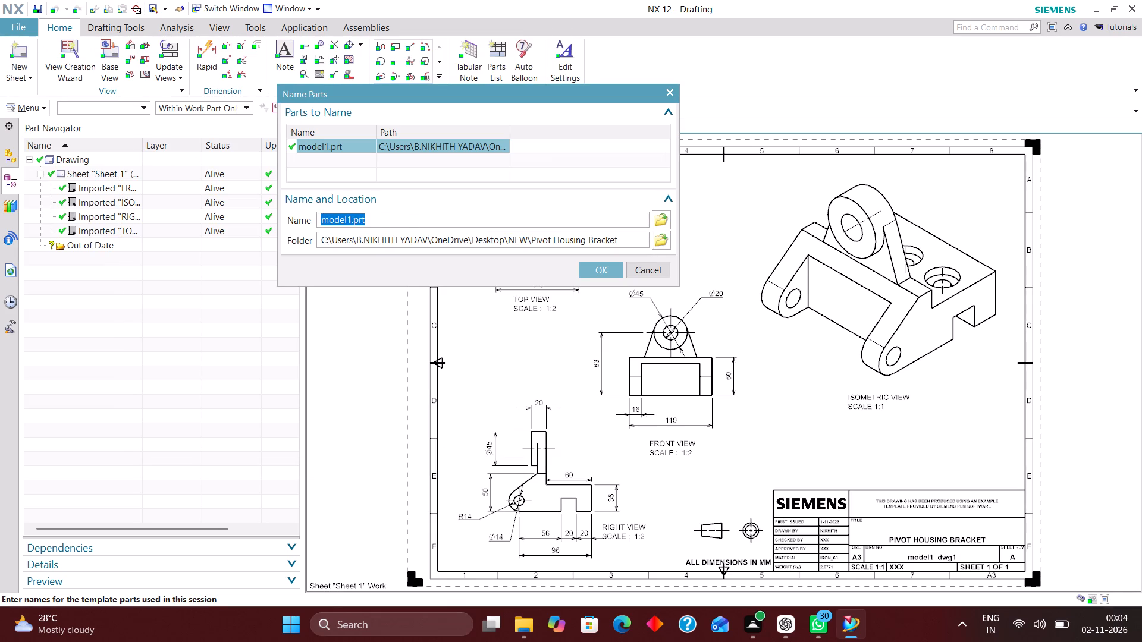
key("ctrl+v")
left_click(586, 264)
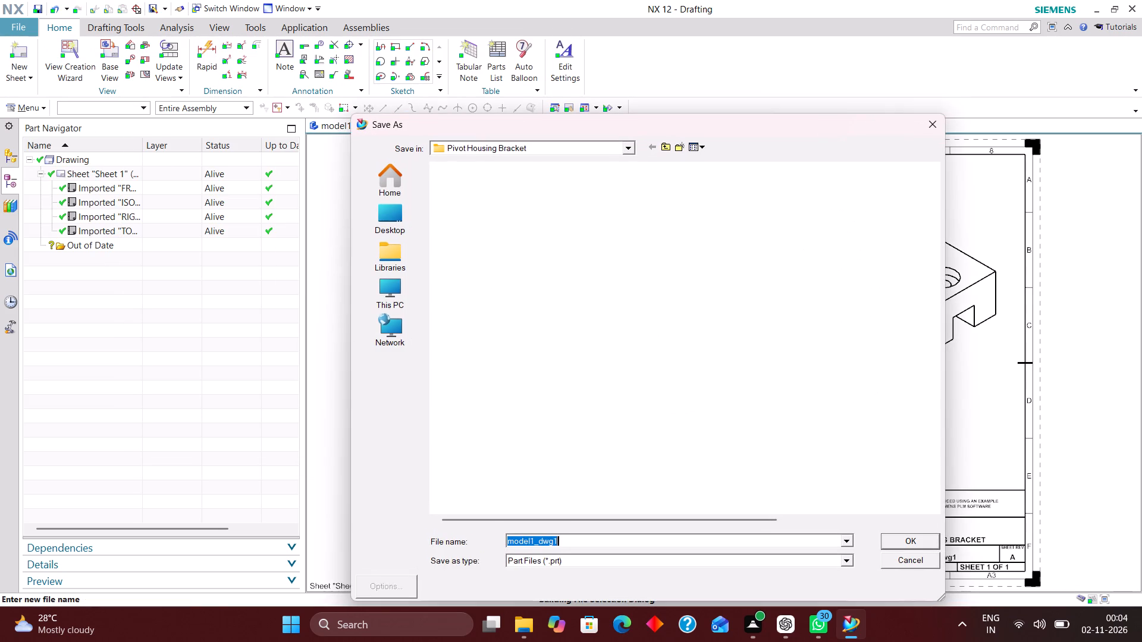
Save the drawing part as Pivot Housing Bracket_dwg1 in the Pivot Housing Bracket folder.
left_click_drag(532, 540, 461, 541)
key("ctrl+v")
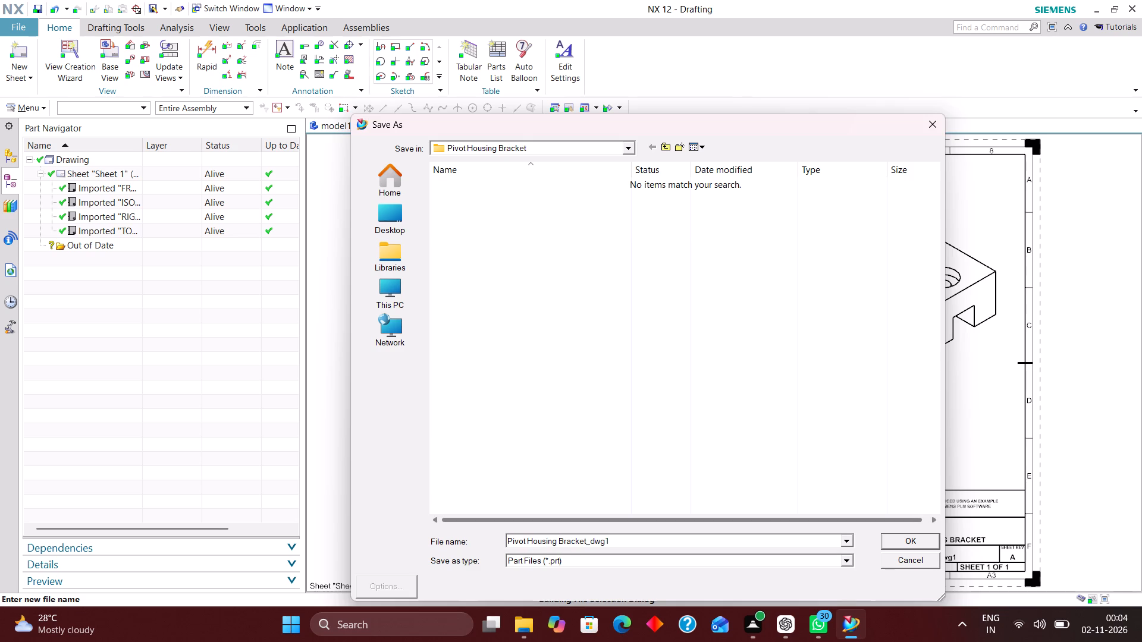
key("Return")
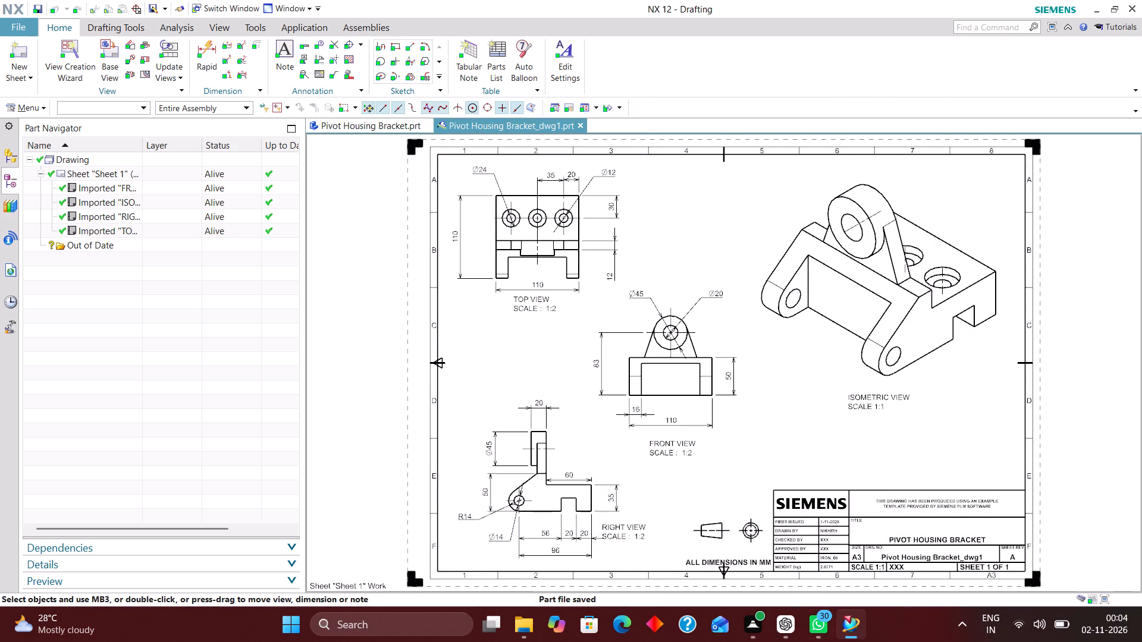